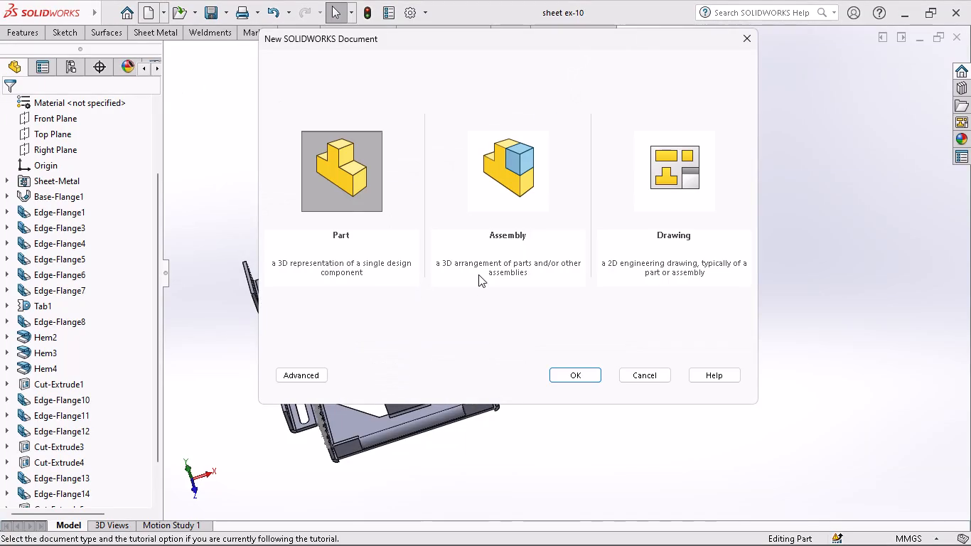
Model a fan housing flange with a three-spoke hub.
Create a new part document.
{"action": "left_click", "coordinate": [348, 198]}
{"action": "left_click", "coordinate": [566, 374]}
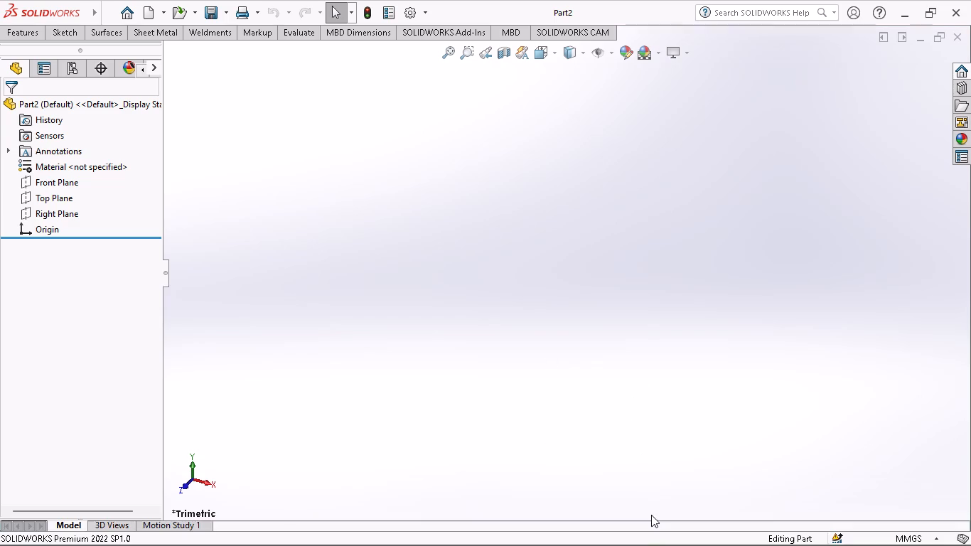
Close the sheet ex-10 document, keeping the new part open.
{"action": "left_click", "coordinate": [640, 532]}
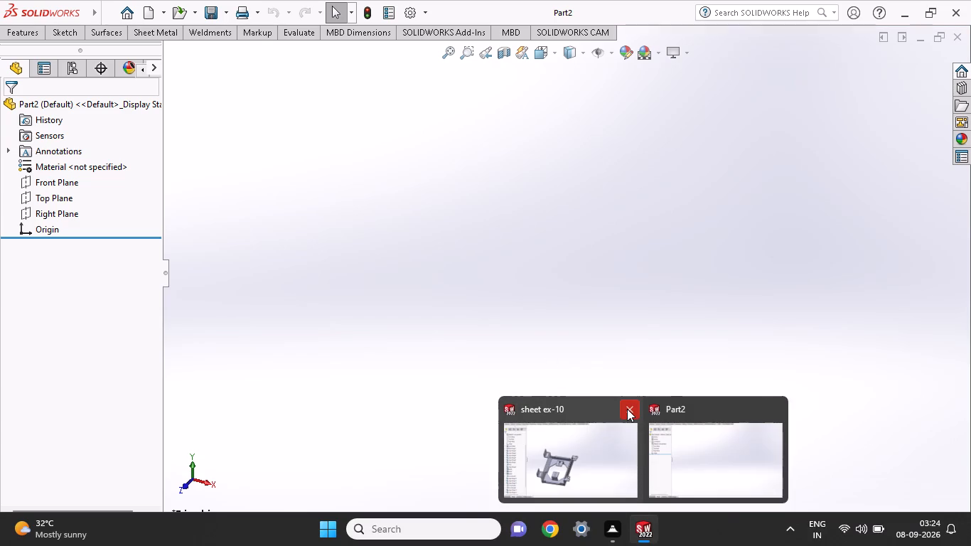
{"action": "left_click", "coordinate": [627, 409]}
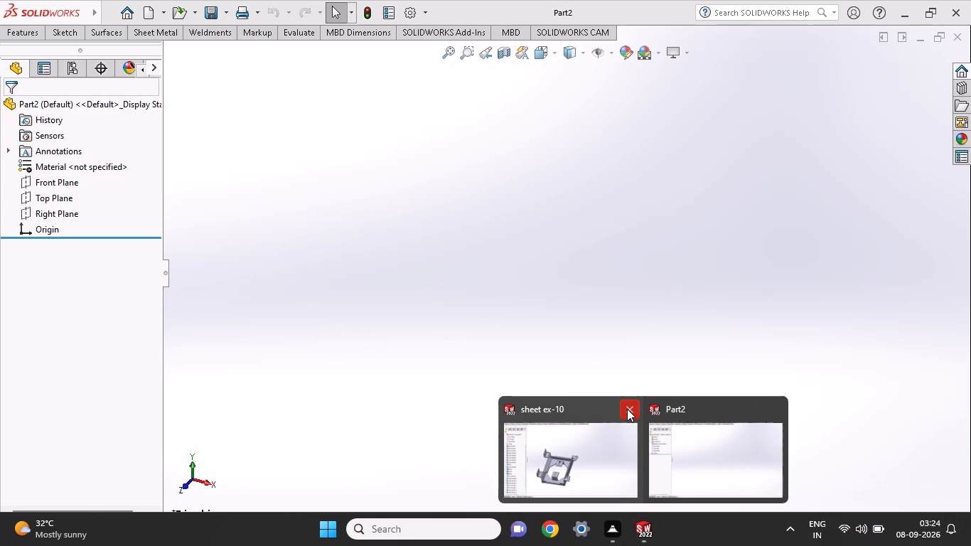
{"action": "left_click", "coordinate": [554, 240]}
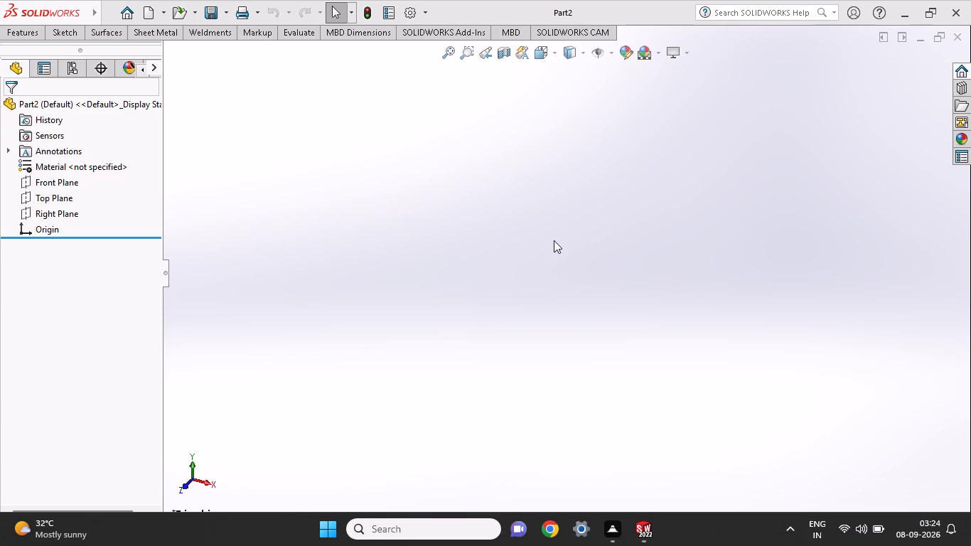
Start a sketch on the Top Plane and draw a center rectangle from the origin, about 116 mm wide.
{"action": "left_click", "coordinate": [45, 200]}
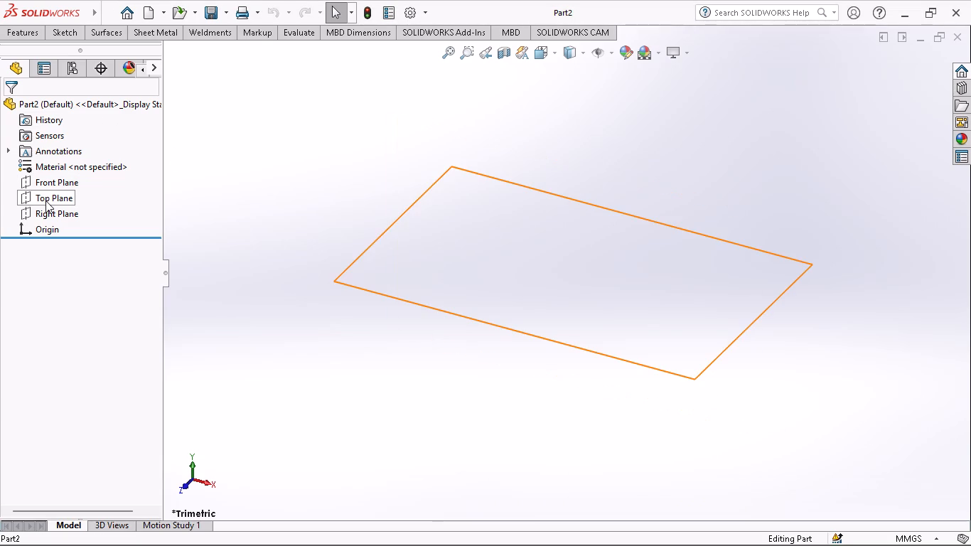
{"action": "left_click", "coordinate": [65, 182]}
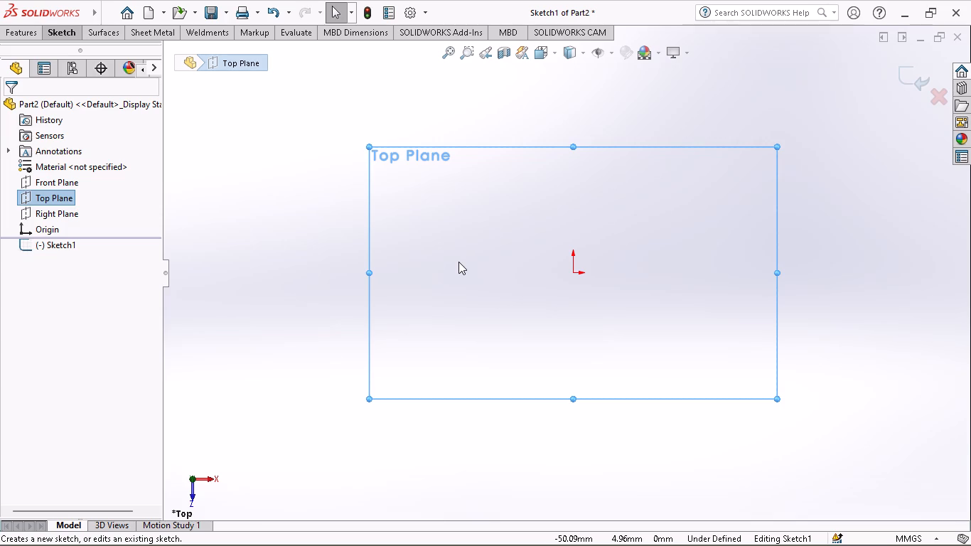
{"action": "left_click", "coordinate": [67, 34]}
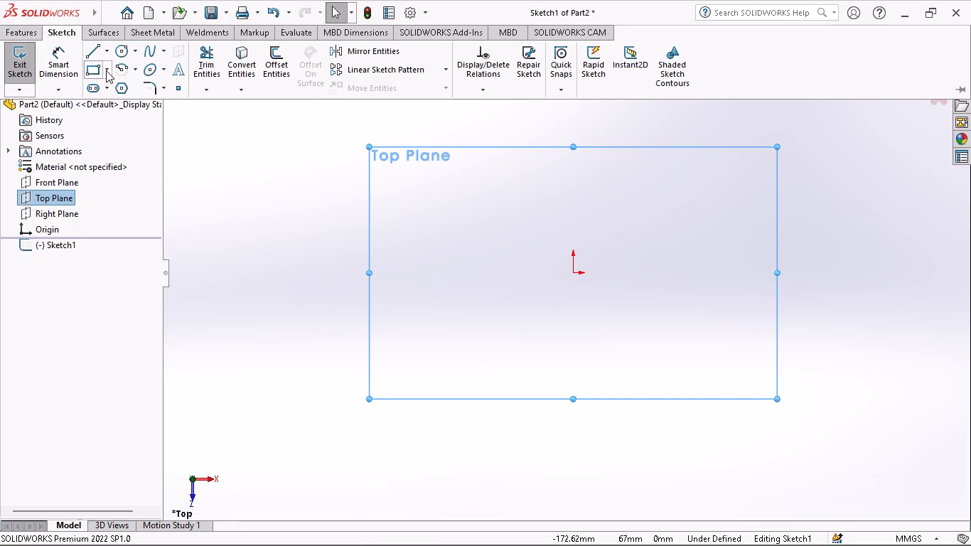
{"action": "left_click", "coordinate": [106, 70]}
{"action": "left_click", "coordinate": [110, 92]}
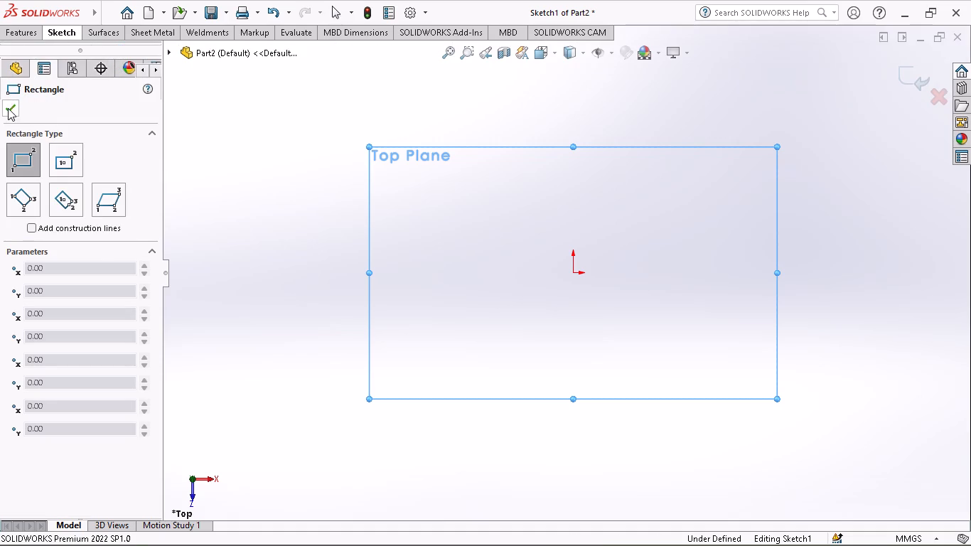
{"action": "left_click", "coordinate": [8, 108]}
{"action": "left_click", "coordinate": [64, 34]}
{"action": "left_click", "coordinate": [107, 72]}
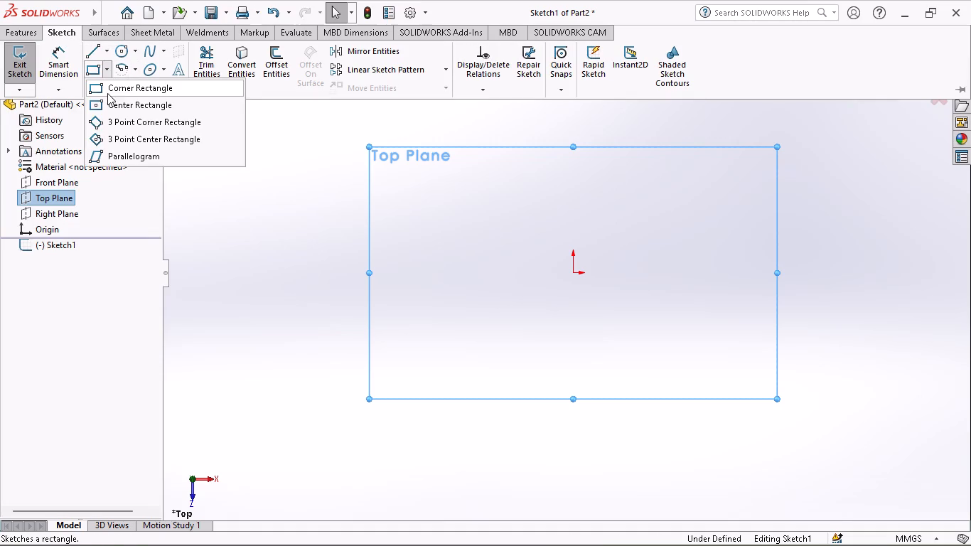
{"action": "left_click", "coordinate": [104, 101]}
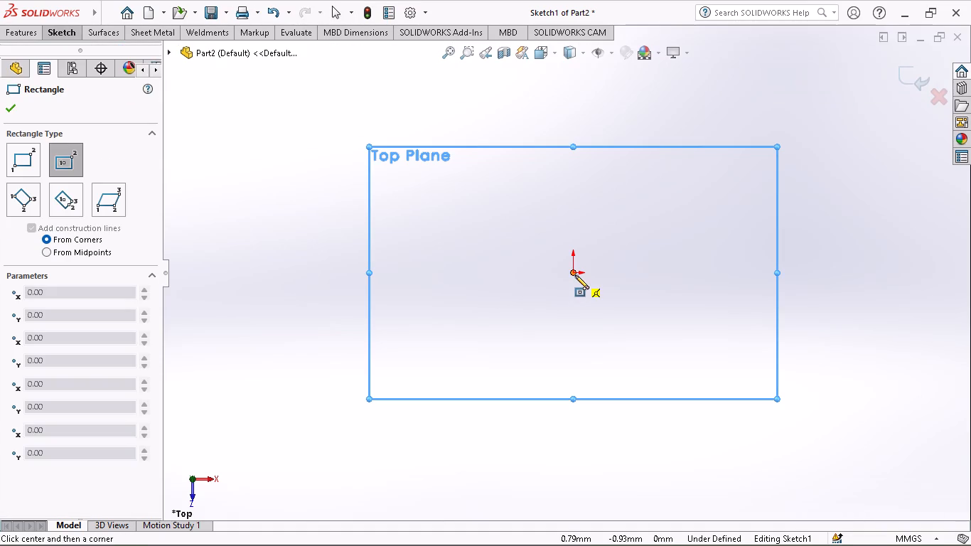
{"action": "left_click", "coordinate": [575, 275]}
{"action": "left_click", "coordinate": [706, 345]}
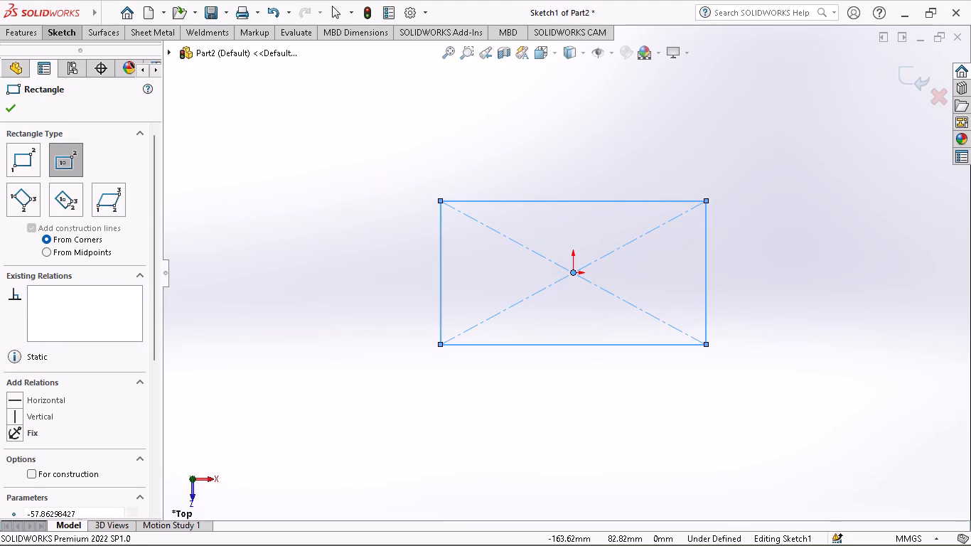
{"action": "left_click", "coordinate": [17, 36]}
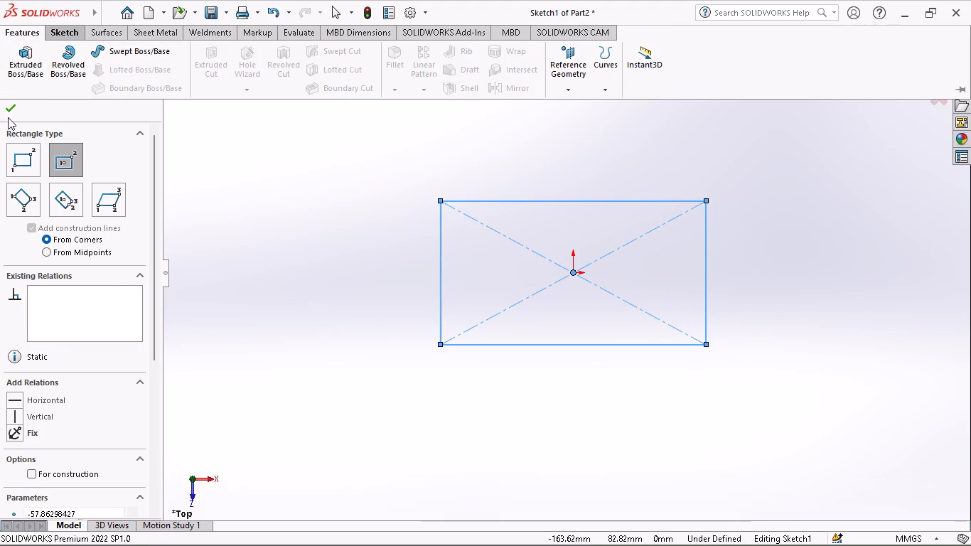
{"action": "left_click", "coordinate": [7, 112]}
Round all four corners of the rectangle with 10 mm sketch fillets.
{"action": "left_click", "coordinate": [21, 31]}
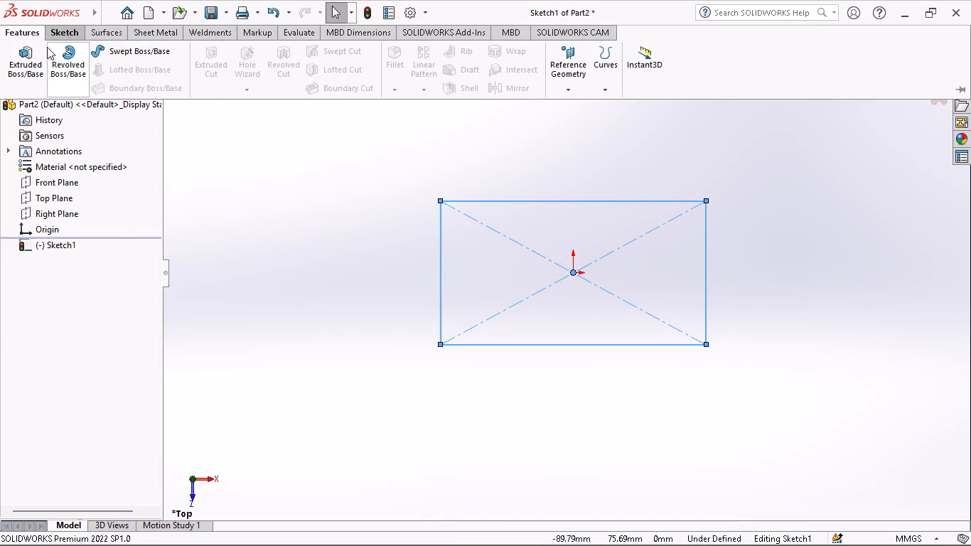
{"action": "left_click", "coordinate": [50, 31]}
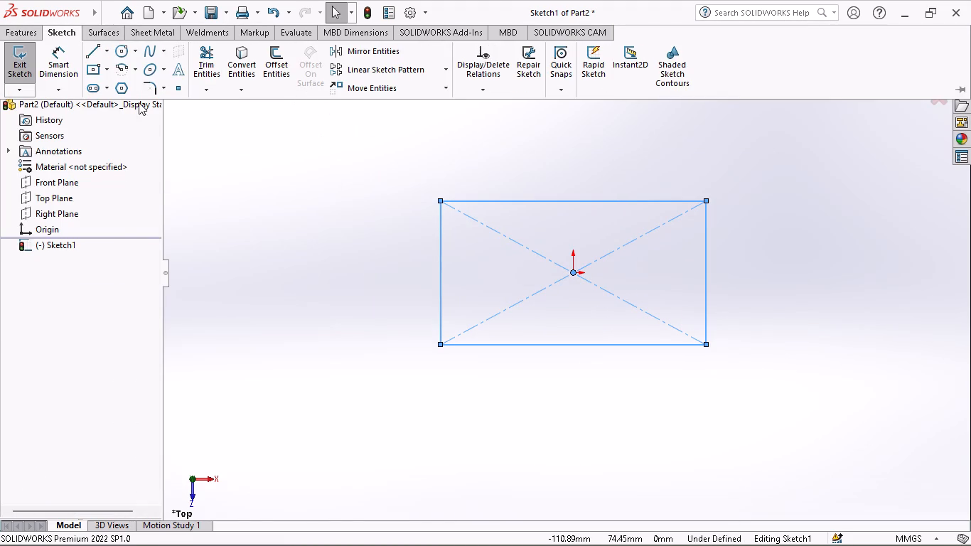
{"action": "left_click", "coordinate": [147, 90]}
{"action": "left_click", "coordinate": [709, 217]}
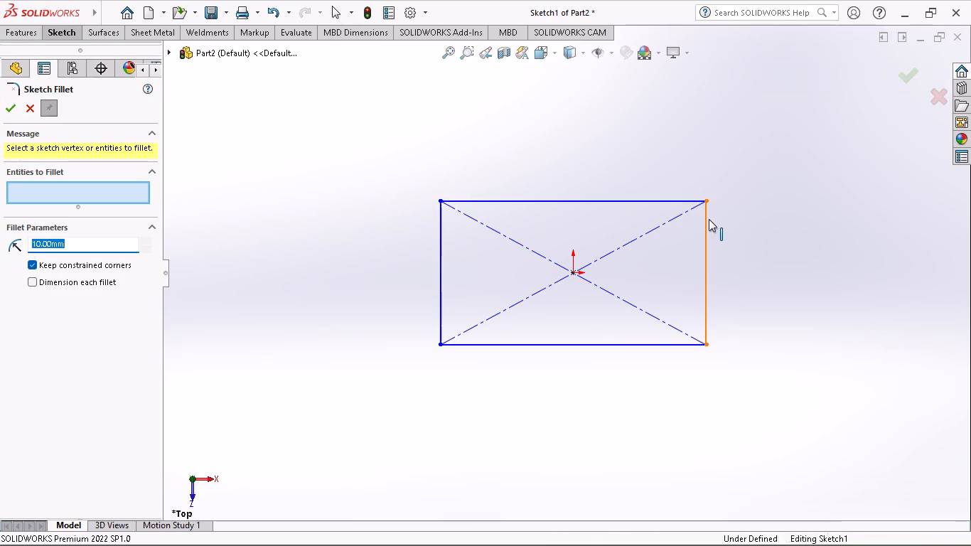
{"action": "left_click", "coordinate": [694, 203]}
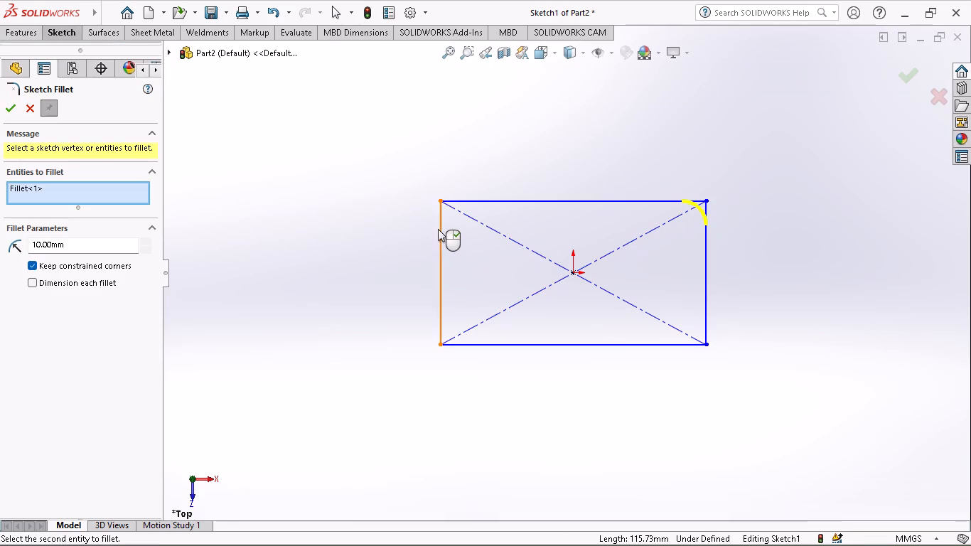
{"action": "left_click", "coordinate": [438, 229]}
{"action": "left_click", "coordinate": [456, 201]}
{"action": "left_click", "coordinate": [444, 323]}
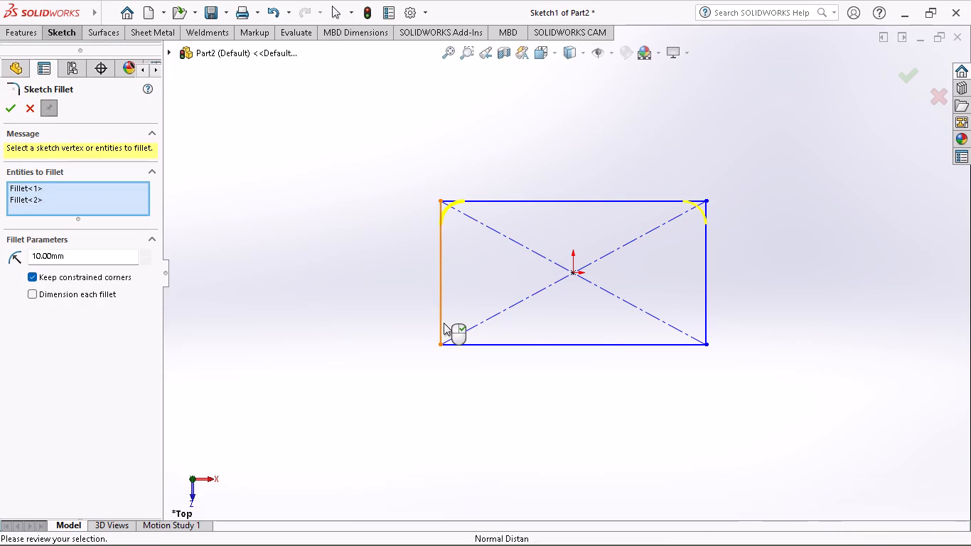
{"action": "left_click", "coordinate": [443, 316]}
{"action": "left_click", "coordinate": [457, 345]}
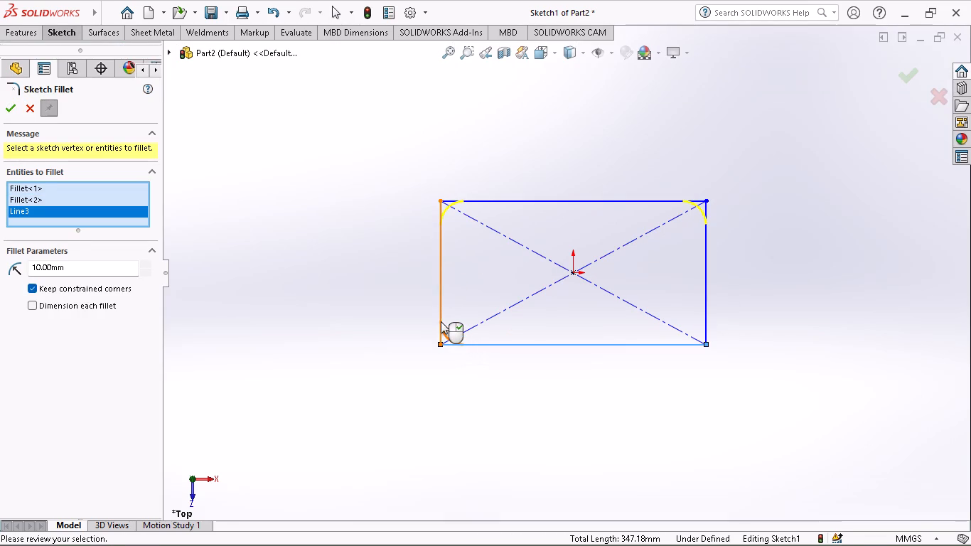
{"action": "left_click", "coordinate": [441, 321]}
{"action": "left_click", "coordinate": [681, 348]}
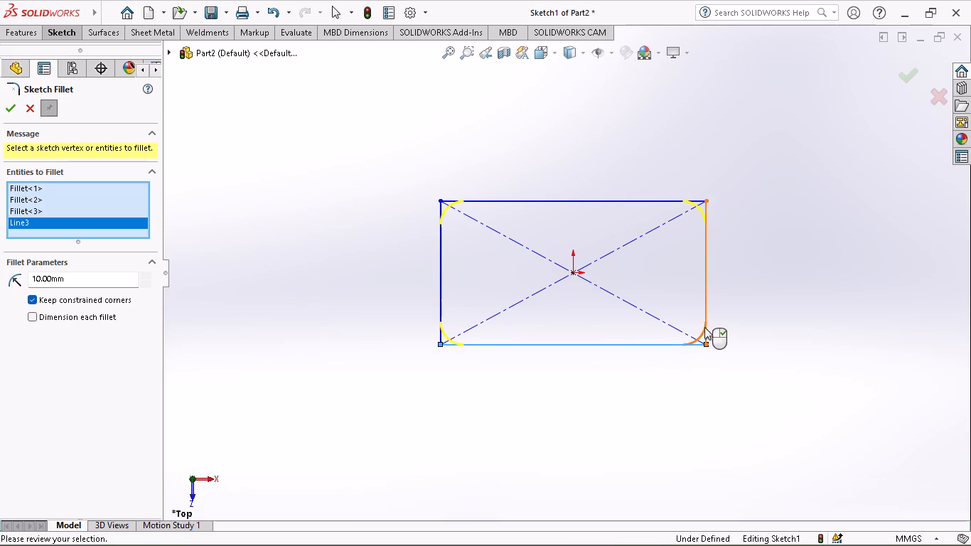
{"action": "left_click", "coordinate": [704, 322]}
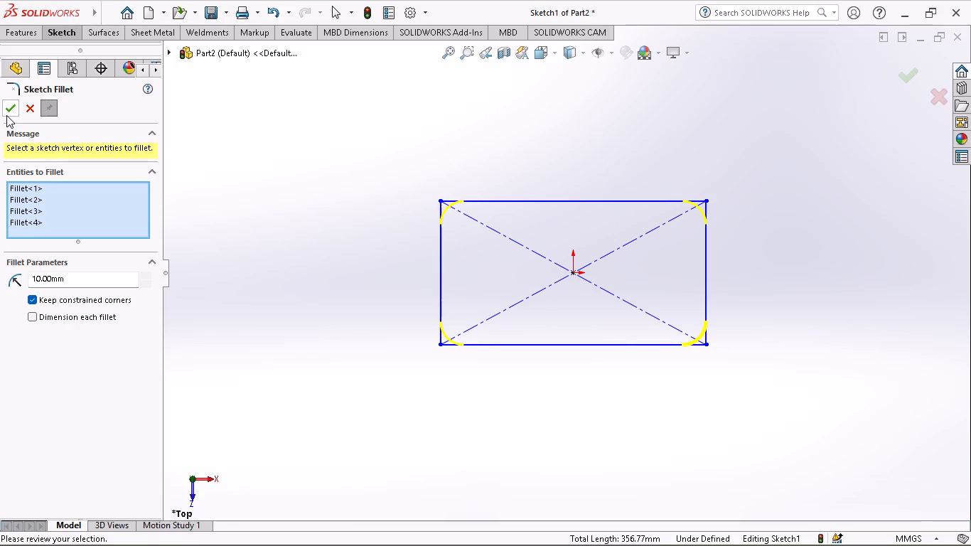
{"action": "left_click", "coordinate": [6, 115]}
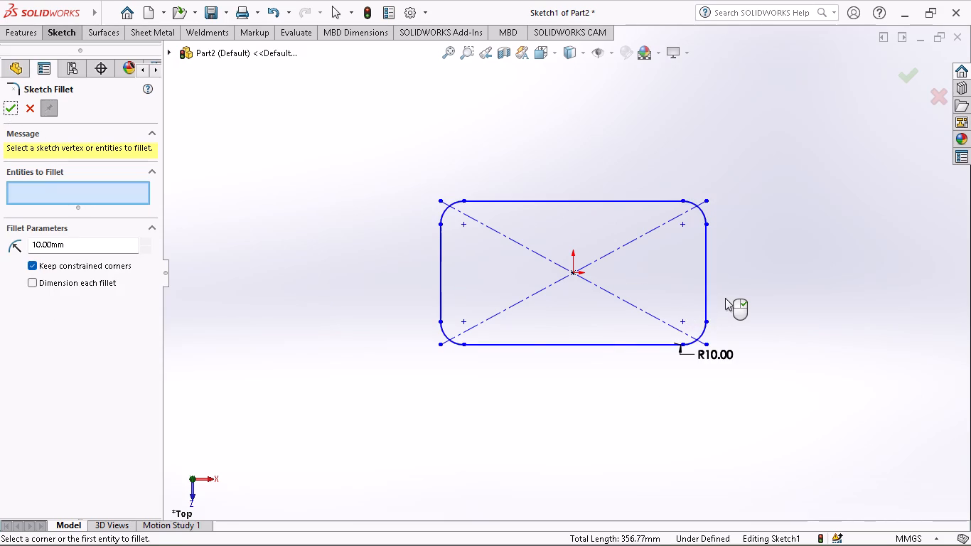
{"action": "middle_click_drag", "start_coordinate": [725, 298], "coordinate": [705, 141]}
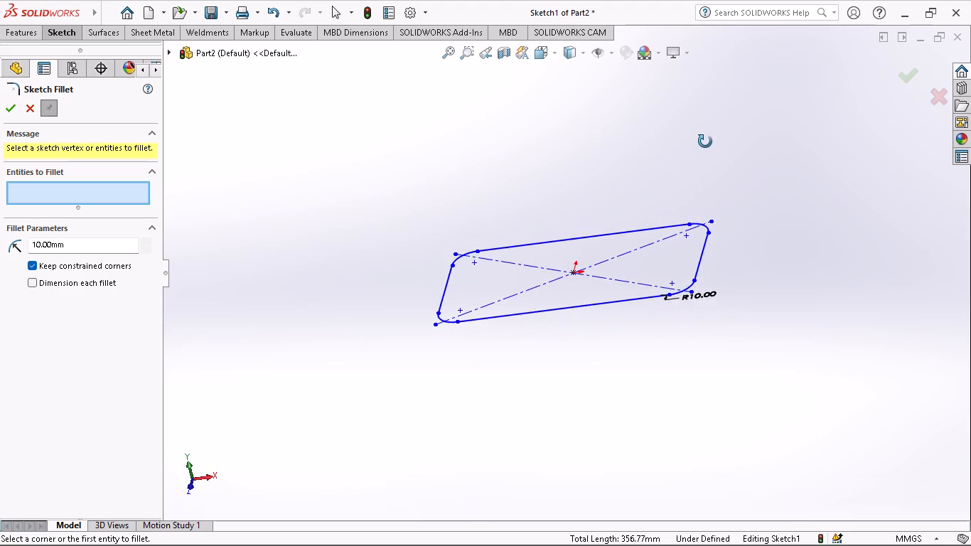
{"action": "middle_click_drag", "start_coordinate": [705, 141], "coordinate": [712, 178]}
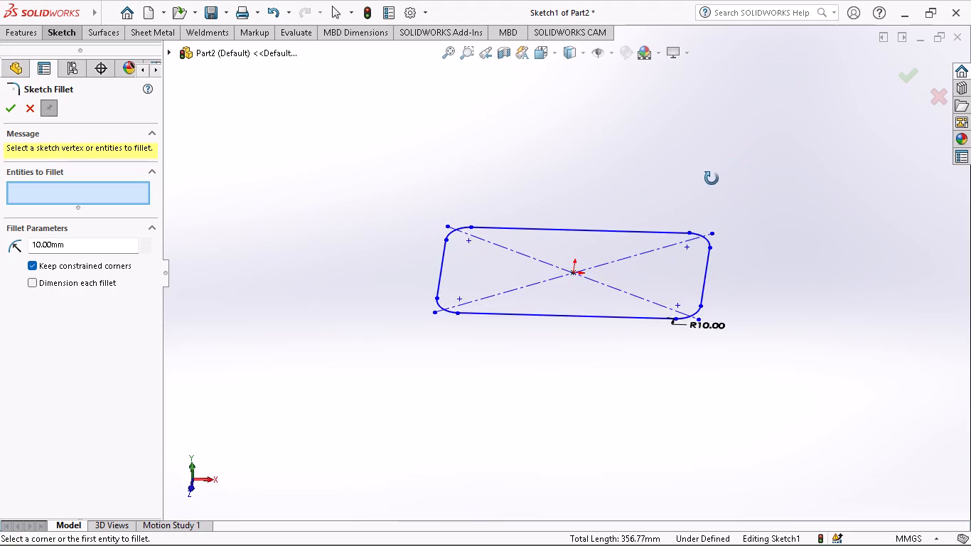
{"action": "middle_click_drag", "start_coordinate": [712, 178], "coordinate": [696, 185]}
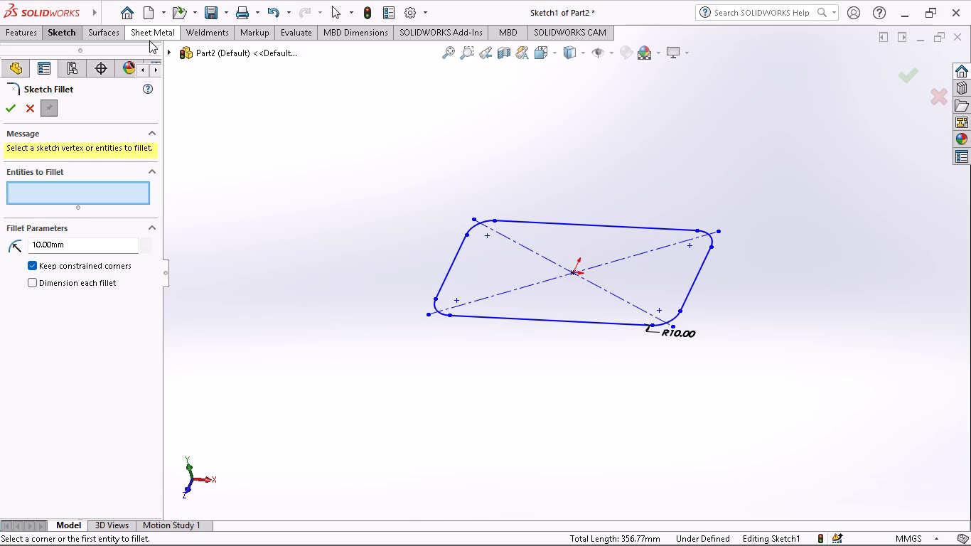
{"action": "left_click", "coordinate": [119, 38]}
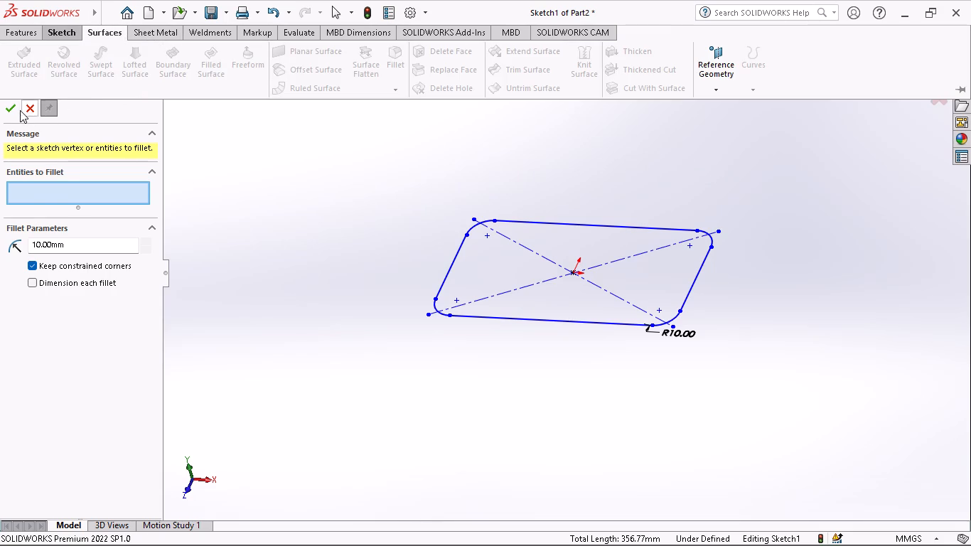
{"action": "left_click", "coordinate": [14, 108]}
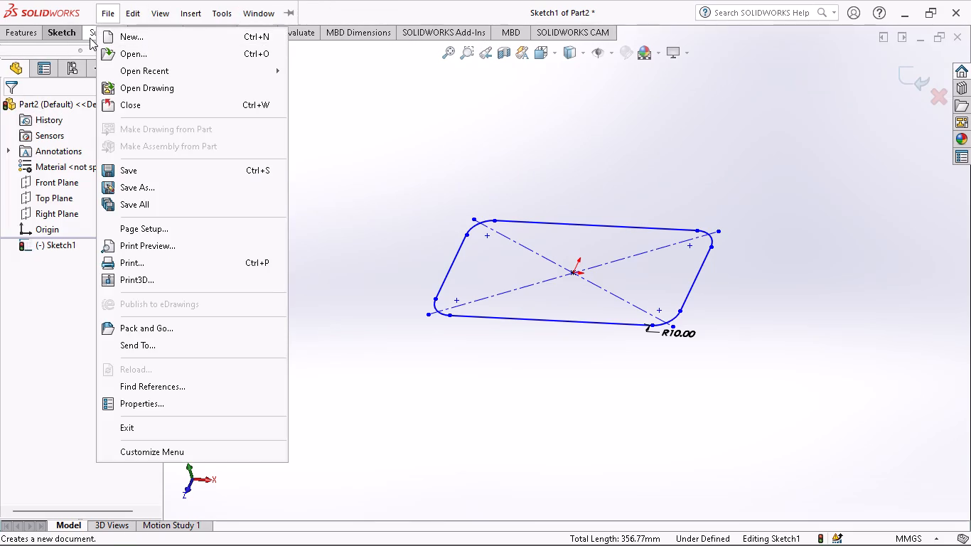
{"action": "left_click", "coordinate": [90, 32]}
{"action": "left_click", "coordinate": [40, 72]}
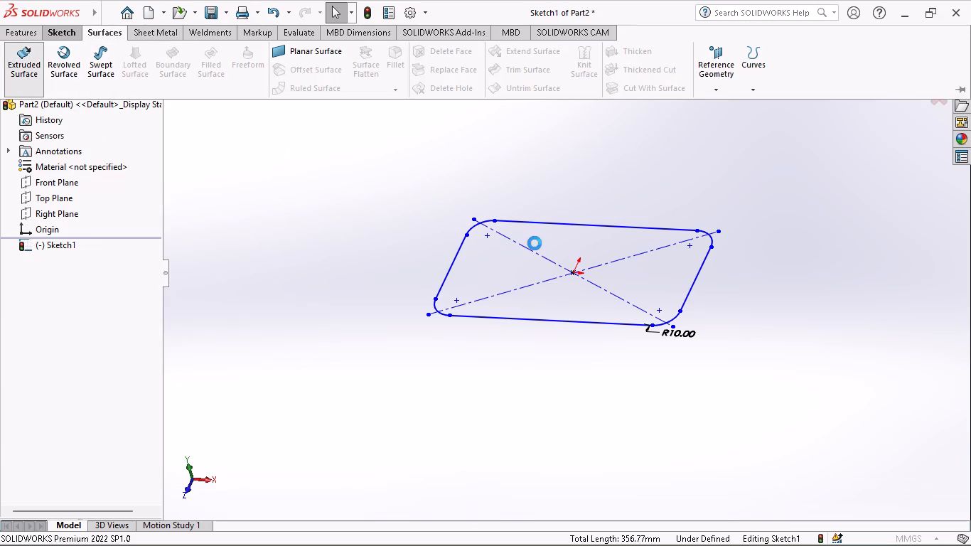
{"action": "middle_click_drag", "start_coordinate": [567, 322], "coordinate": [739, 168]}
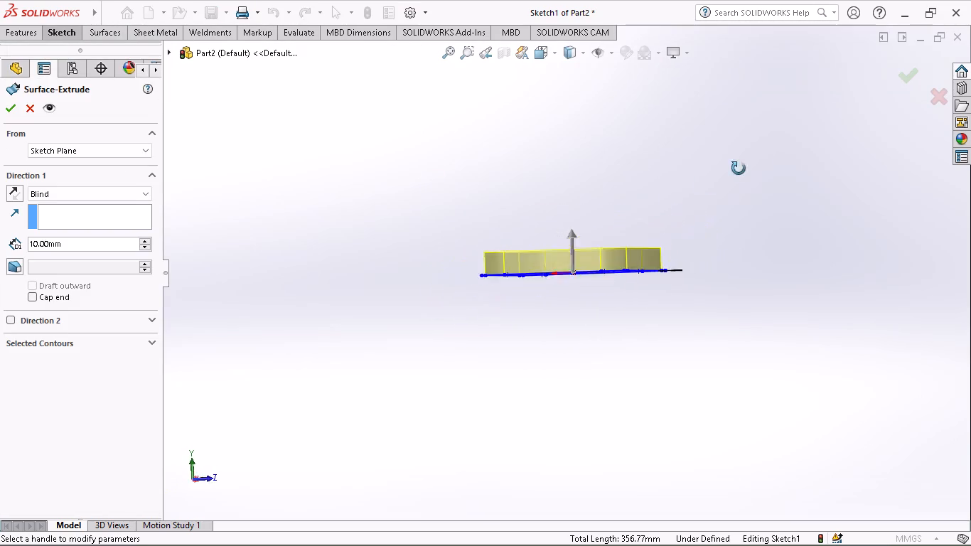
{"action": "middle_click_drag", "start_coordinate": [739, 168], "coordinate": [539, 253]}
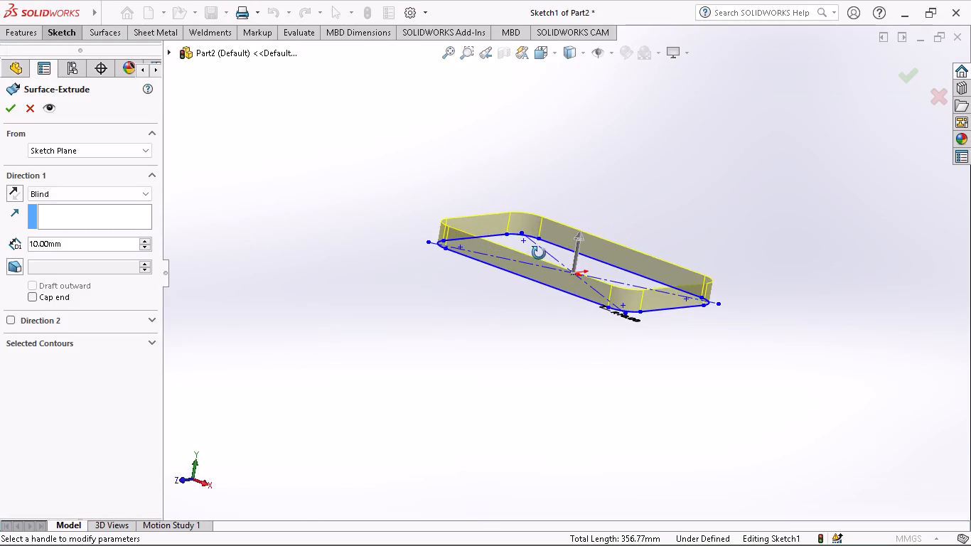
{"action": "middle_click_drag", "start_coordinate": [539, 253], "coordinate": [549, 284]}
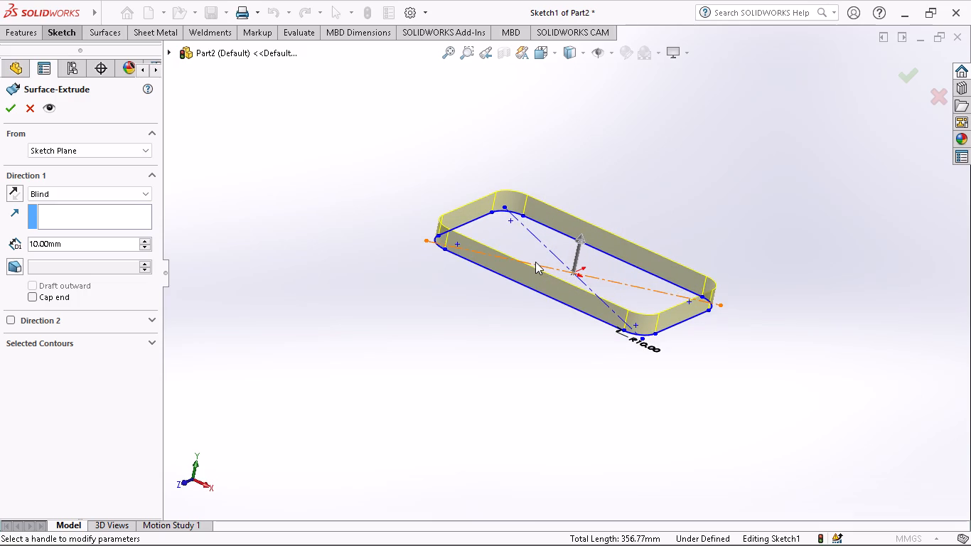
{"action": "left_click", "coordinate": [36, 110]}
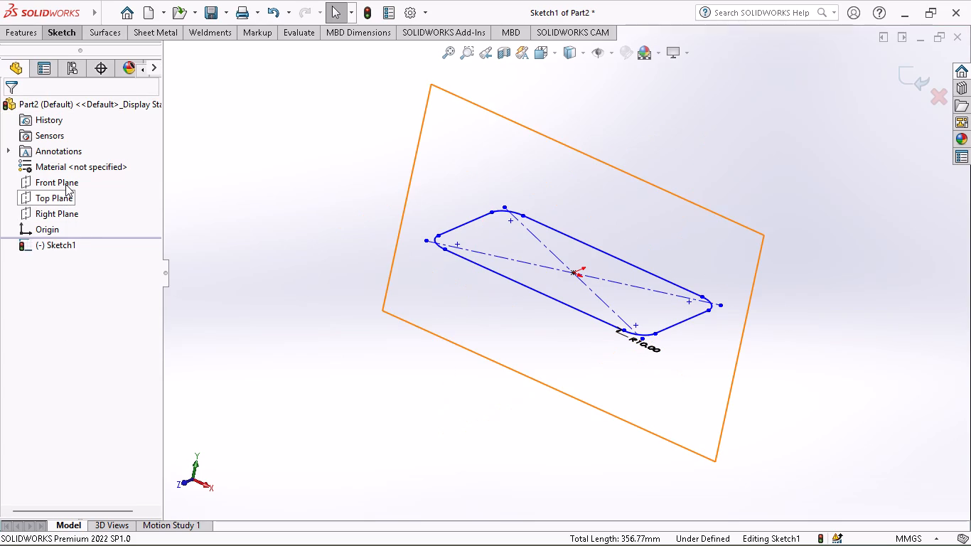
Exit the rounded rectangle sketch.
{"action": "middle_click", "coordinate": [703, 354]}
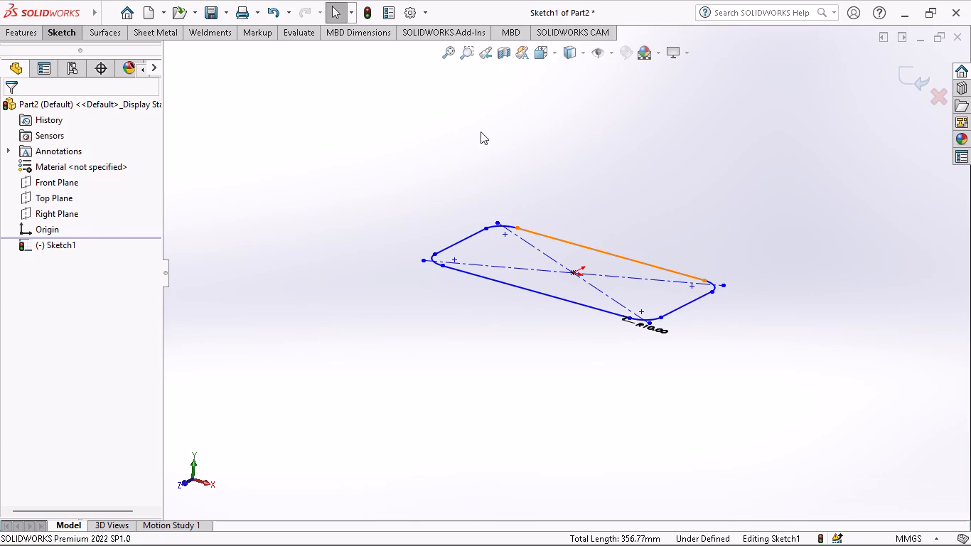
{"action": "left_click", "coordinate": [20, 33]}
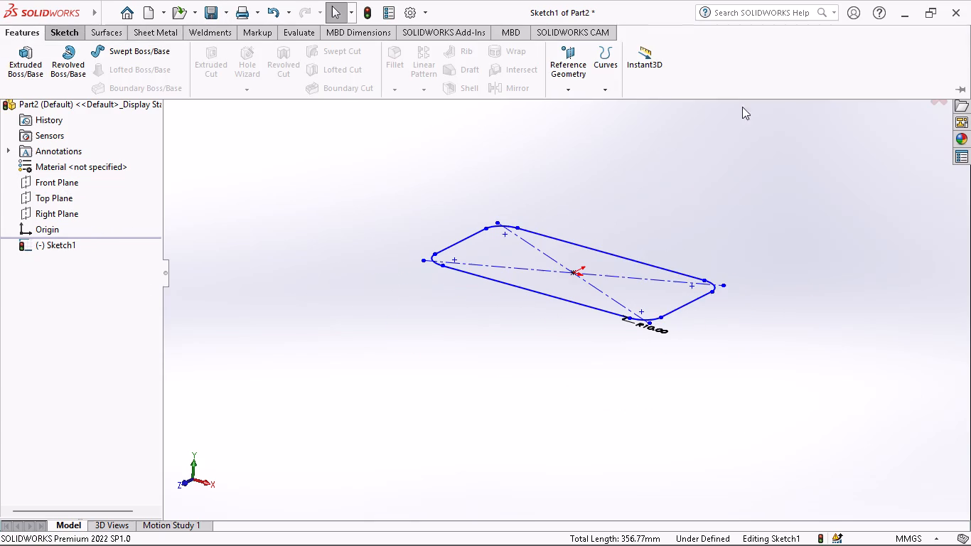
{"action": "left_click", "coordinate": [570, 87]}
{"action": "right_click", "coordinate": [574, 140]}
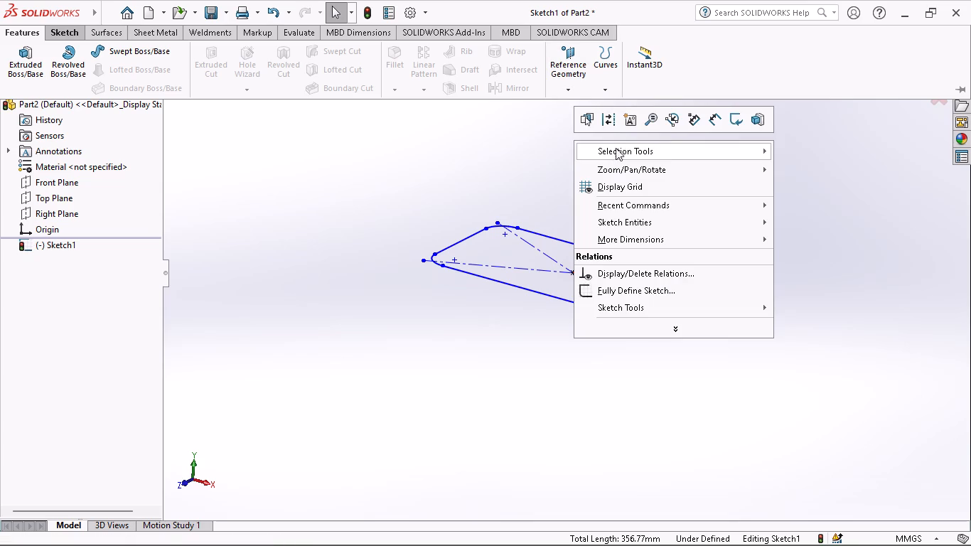
{"action": "left_click", "coordinate": [734, 118]}
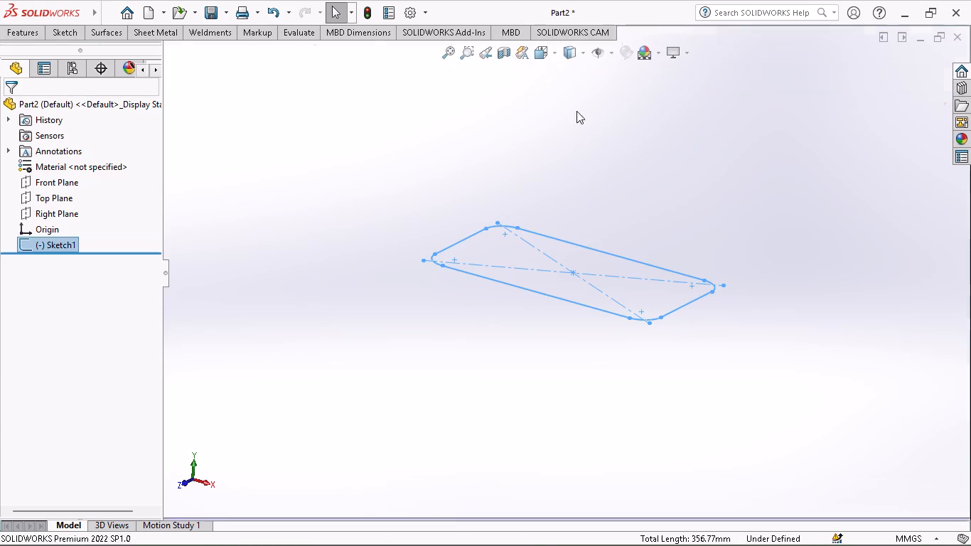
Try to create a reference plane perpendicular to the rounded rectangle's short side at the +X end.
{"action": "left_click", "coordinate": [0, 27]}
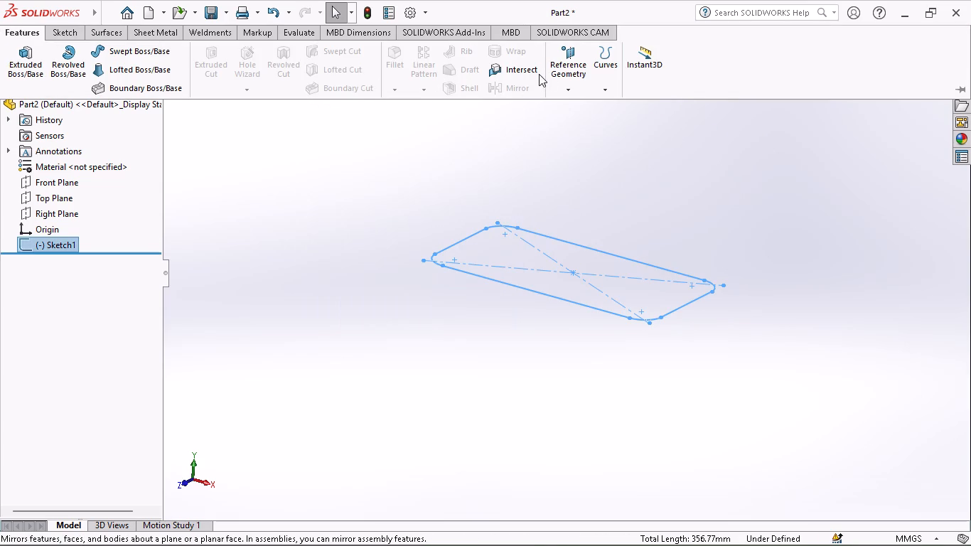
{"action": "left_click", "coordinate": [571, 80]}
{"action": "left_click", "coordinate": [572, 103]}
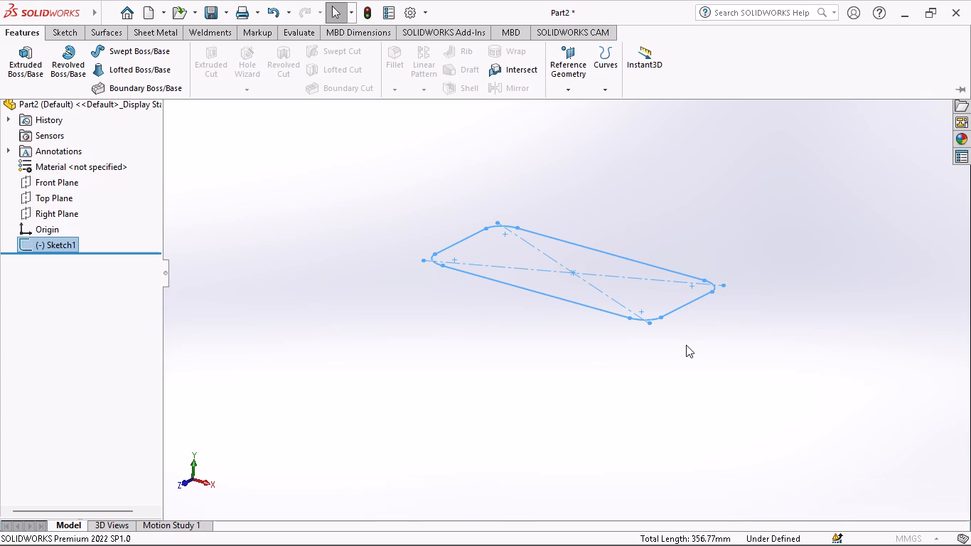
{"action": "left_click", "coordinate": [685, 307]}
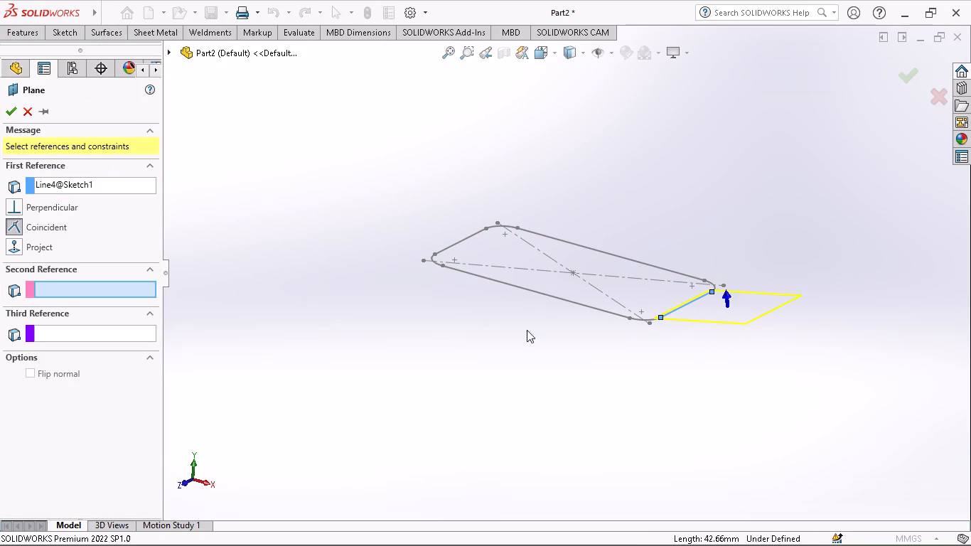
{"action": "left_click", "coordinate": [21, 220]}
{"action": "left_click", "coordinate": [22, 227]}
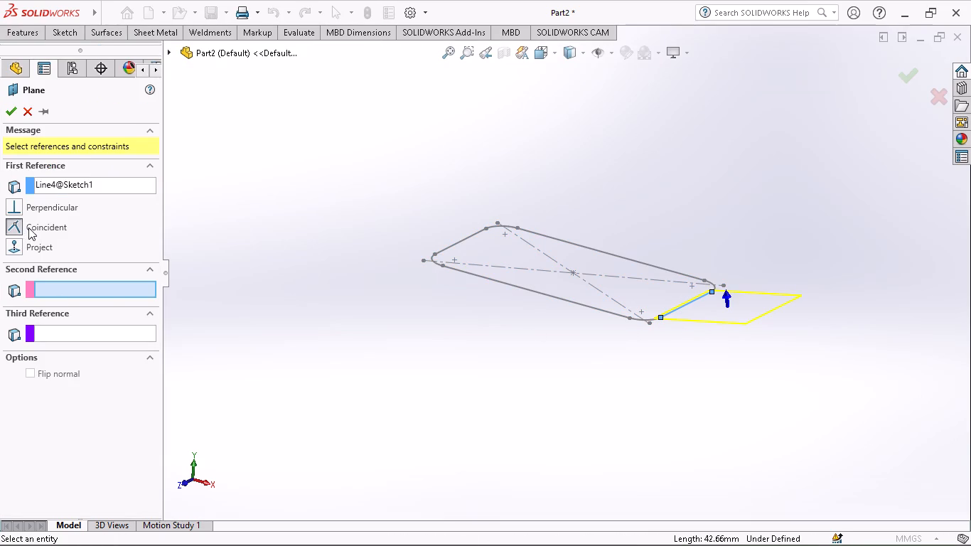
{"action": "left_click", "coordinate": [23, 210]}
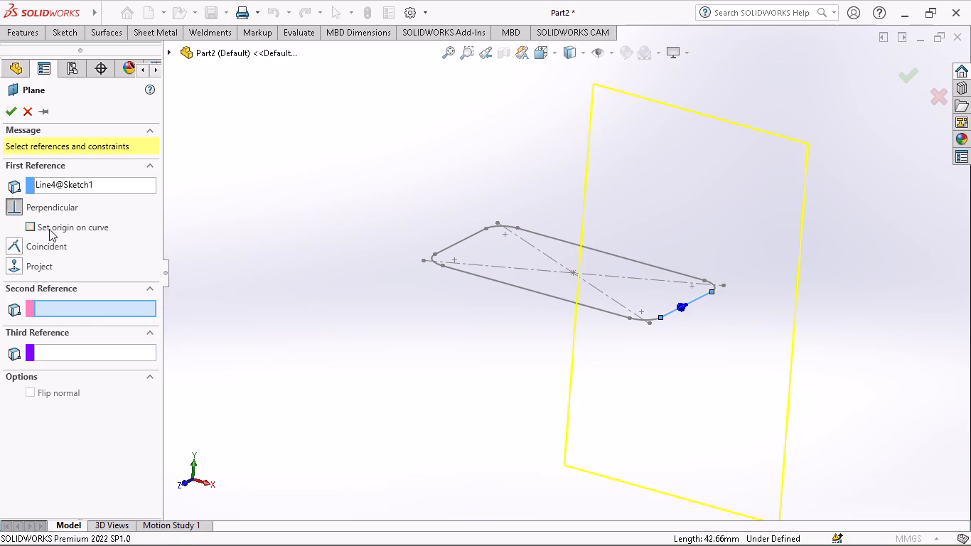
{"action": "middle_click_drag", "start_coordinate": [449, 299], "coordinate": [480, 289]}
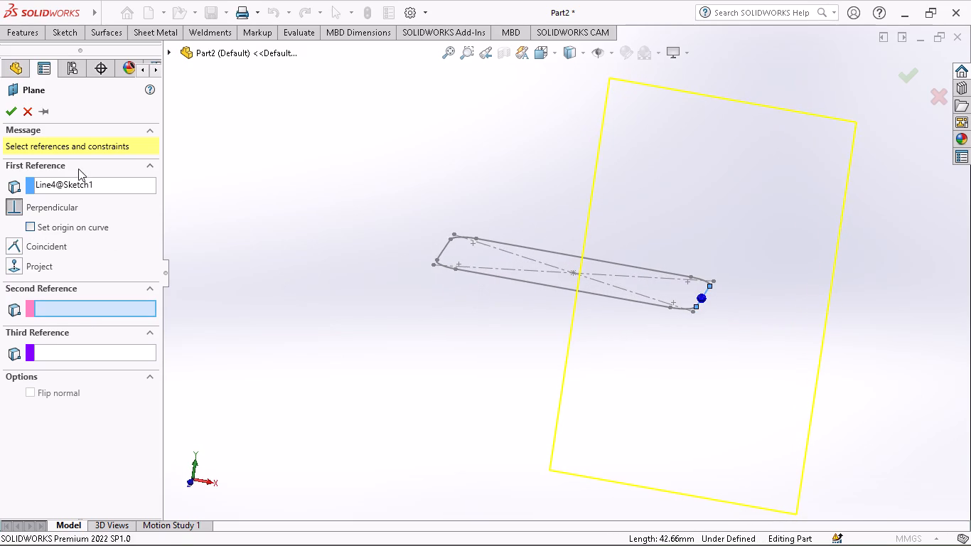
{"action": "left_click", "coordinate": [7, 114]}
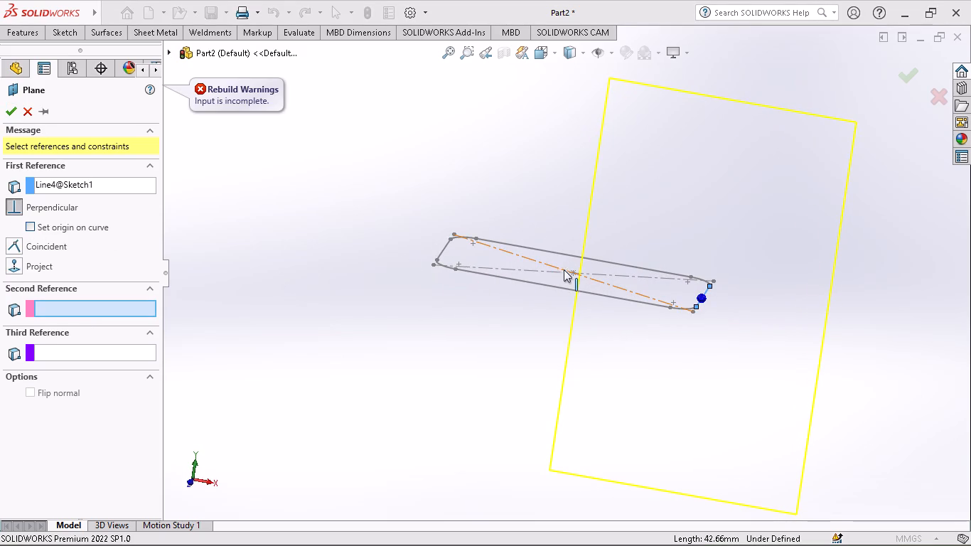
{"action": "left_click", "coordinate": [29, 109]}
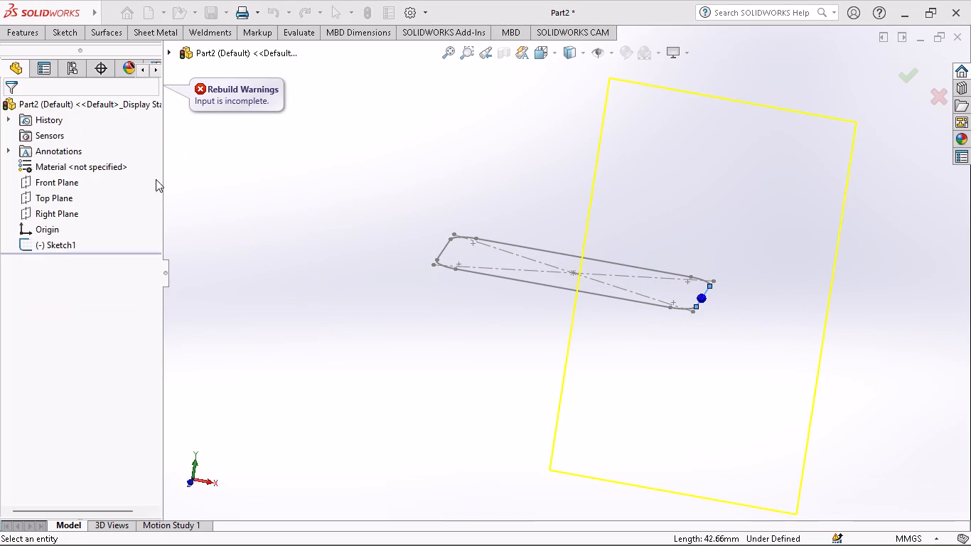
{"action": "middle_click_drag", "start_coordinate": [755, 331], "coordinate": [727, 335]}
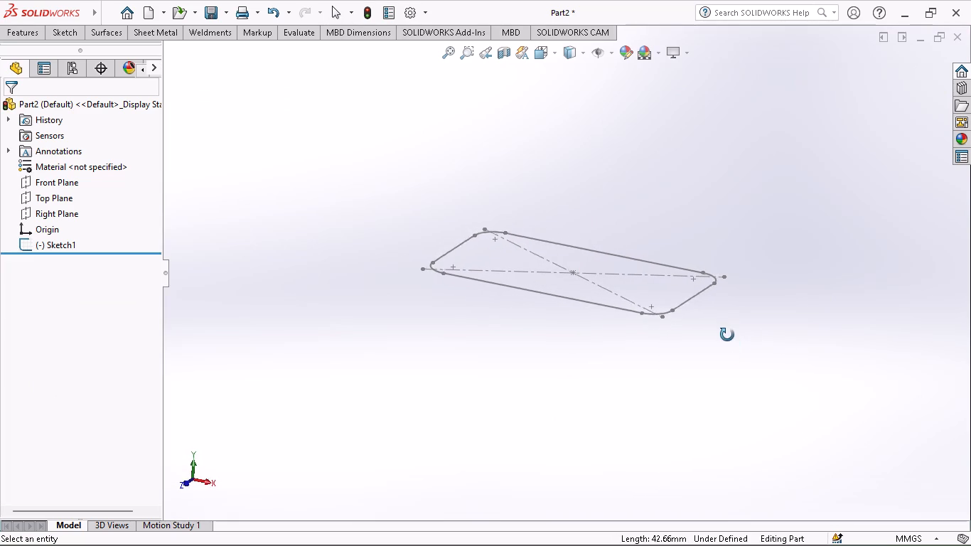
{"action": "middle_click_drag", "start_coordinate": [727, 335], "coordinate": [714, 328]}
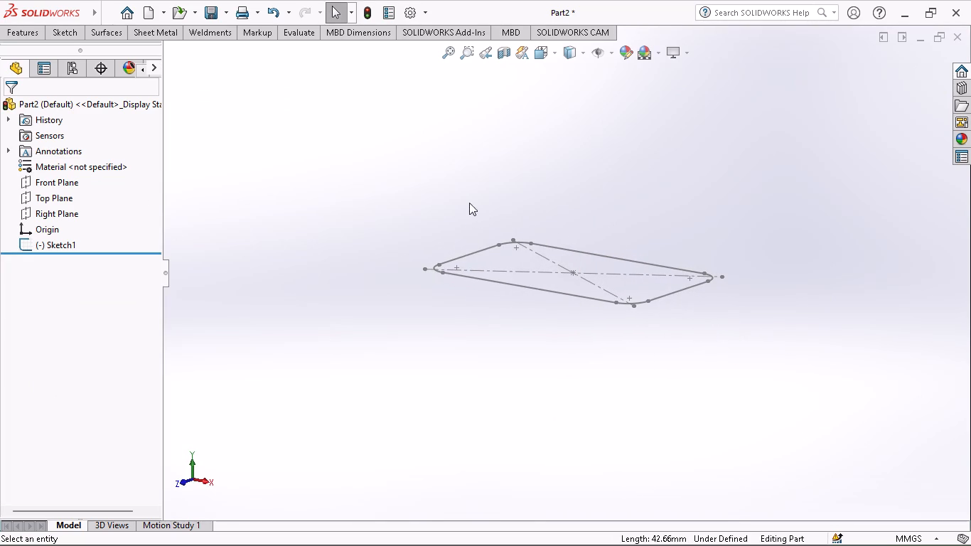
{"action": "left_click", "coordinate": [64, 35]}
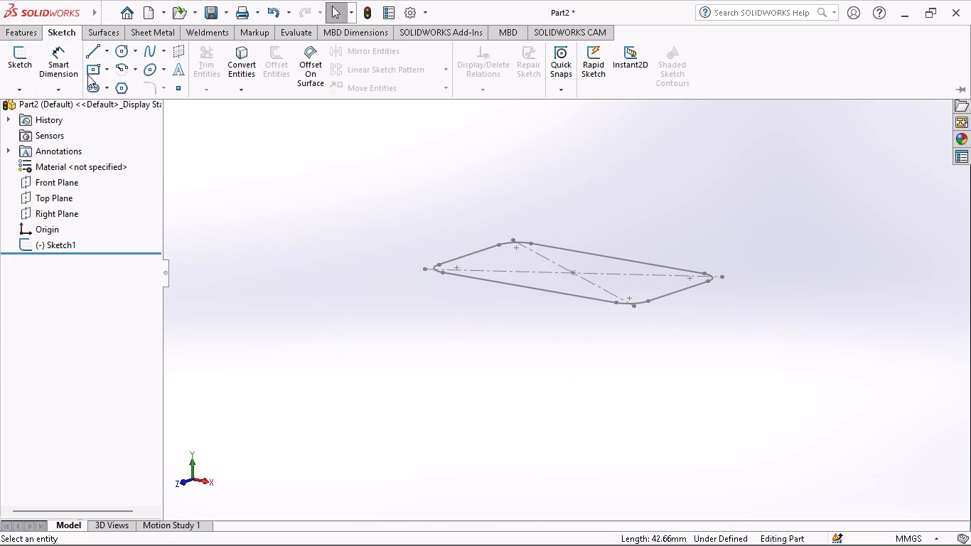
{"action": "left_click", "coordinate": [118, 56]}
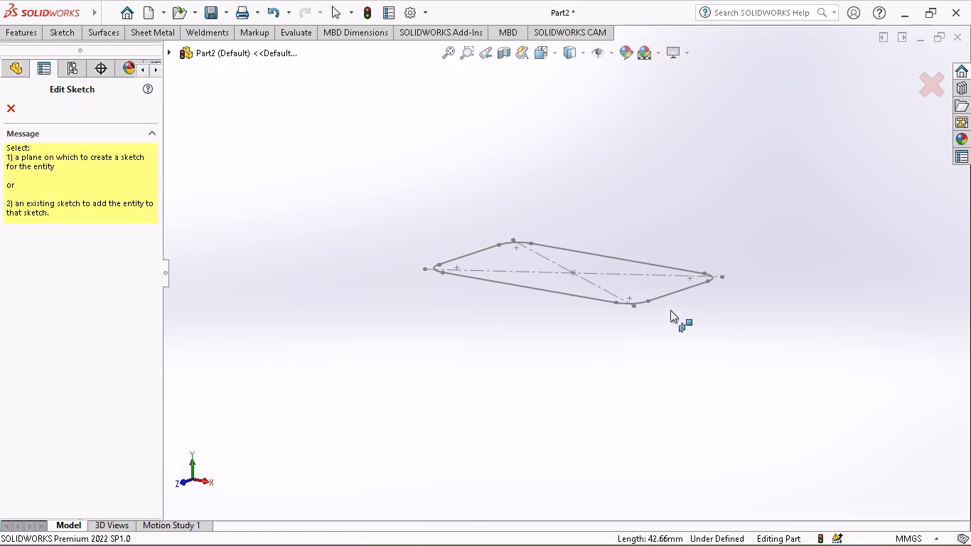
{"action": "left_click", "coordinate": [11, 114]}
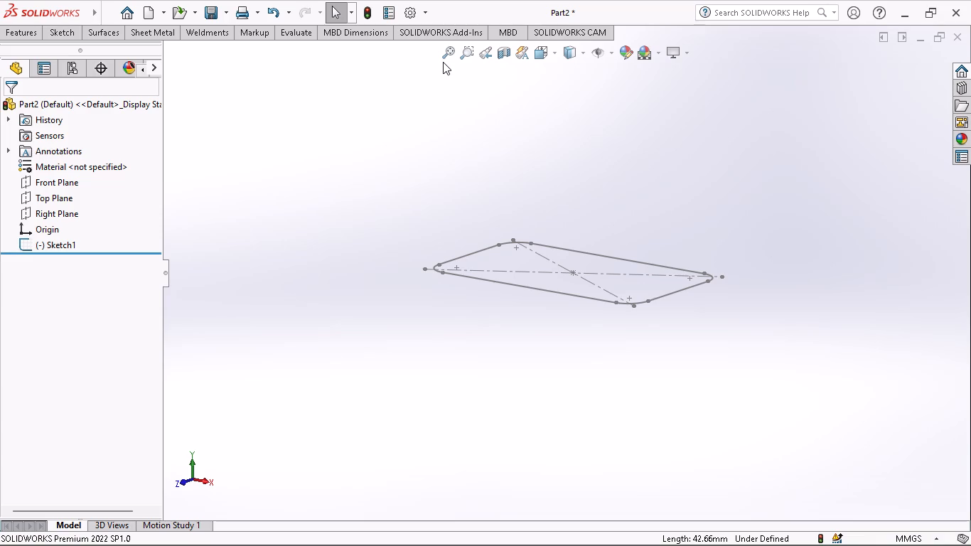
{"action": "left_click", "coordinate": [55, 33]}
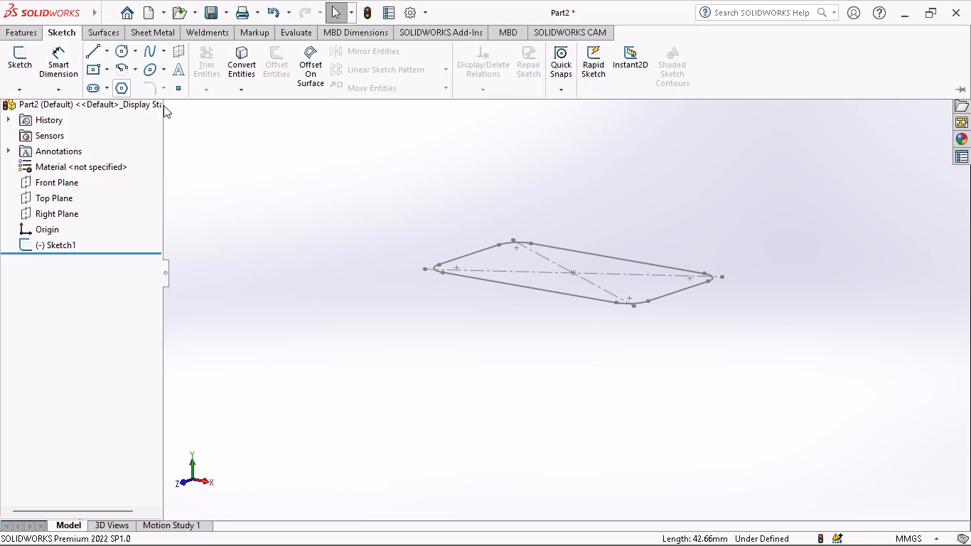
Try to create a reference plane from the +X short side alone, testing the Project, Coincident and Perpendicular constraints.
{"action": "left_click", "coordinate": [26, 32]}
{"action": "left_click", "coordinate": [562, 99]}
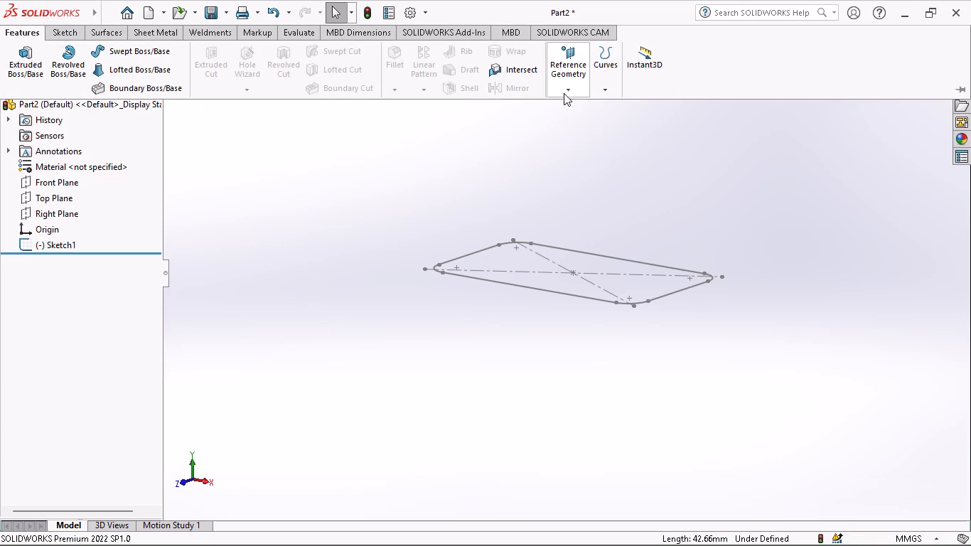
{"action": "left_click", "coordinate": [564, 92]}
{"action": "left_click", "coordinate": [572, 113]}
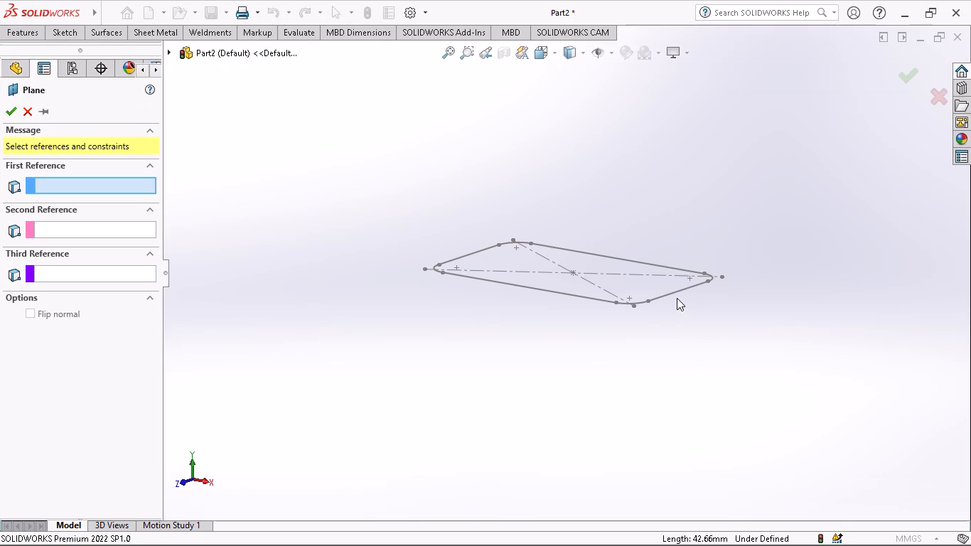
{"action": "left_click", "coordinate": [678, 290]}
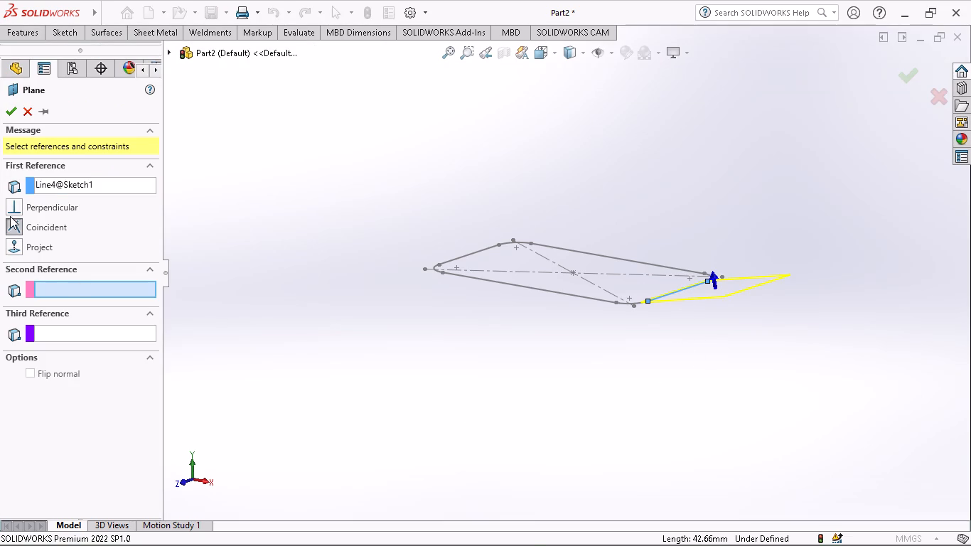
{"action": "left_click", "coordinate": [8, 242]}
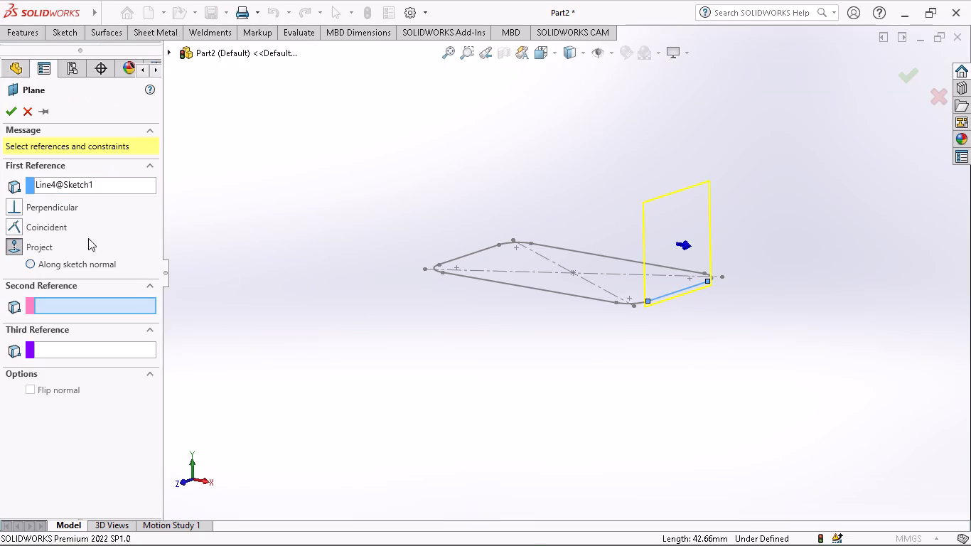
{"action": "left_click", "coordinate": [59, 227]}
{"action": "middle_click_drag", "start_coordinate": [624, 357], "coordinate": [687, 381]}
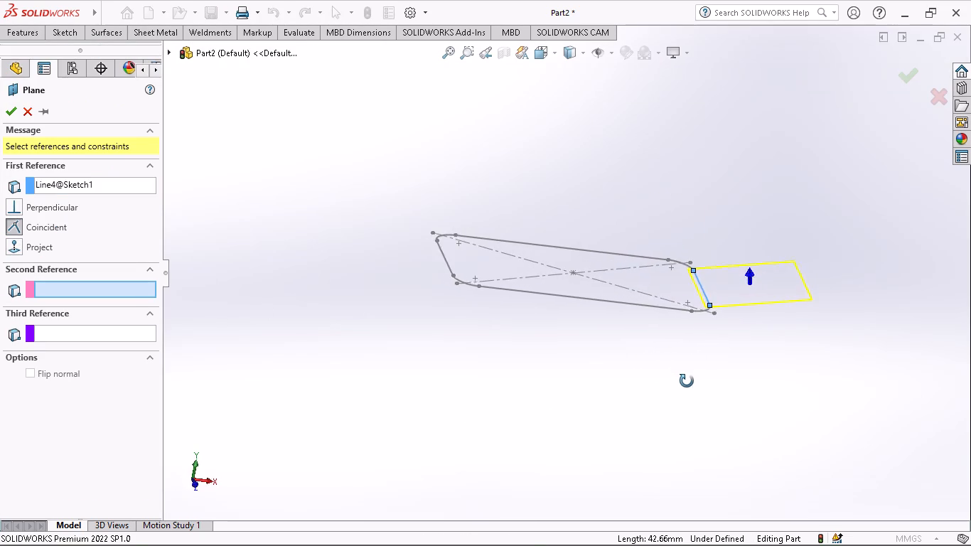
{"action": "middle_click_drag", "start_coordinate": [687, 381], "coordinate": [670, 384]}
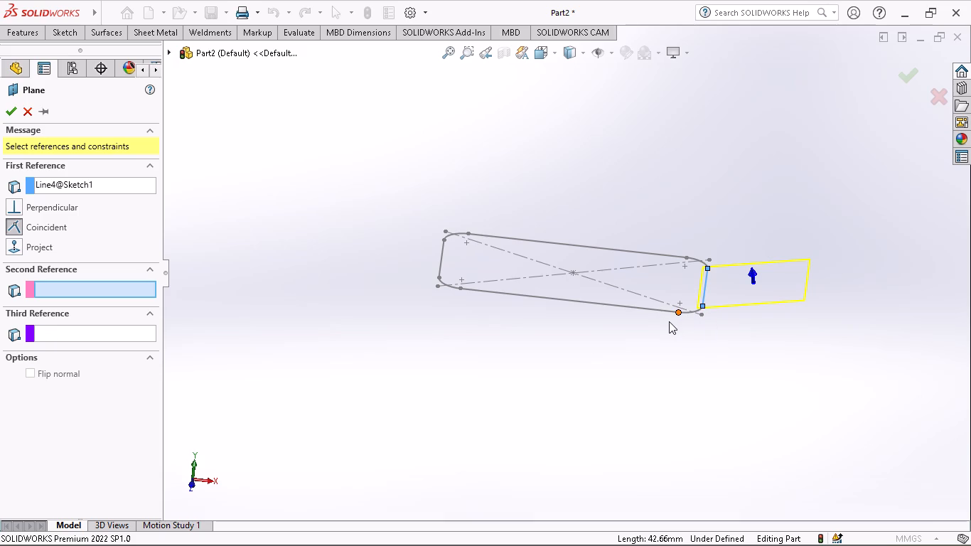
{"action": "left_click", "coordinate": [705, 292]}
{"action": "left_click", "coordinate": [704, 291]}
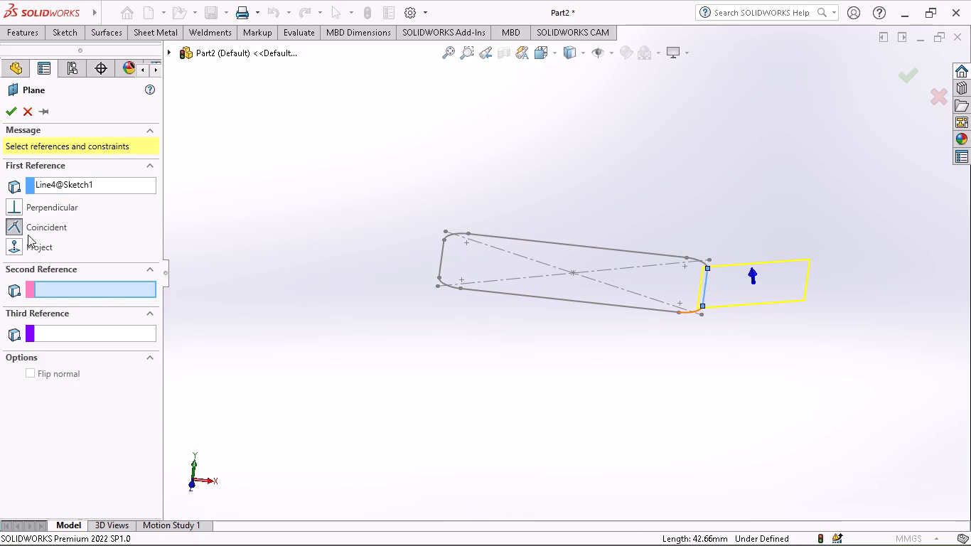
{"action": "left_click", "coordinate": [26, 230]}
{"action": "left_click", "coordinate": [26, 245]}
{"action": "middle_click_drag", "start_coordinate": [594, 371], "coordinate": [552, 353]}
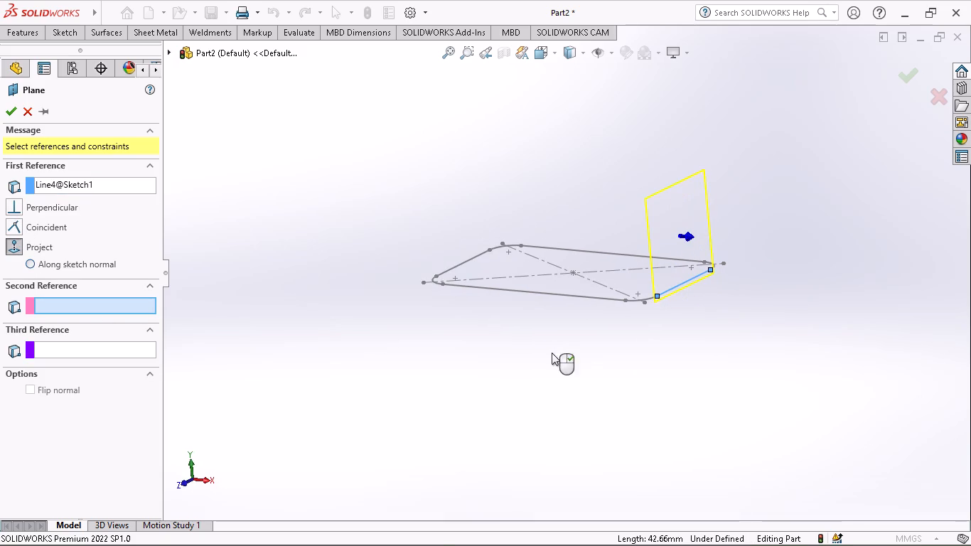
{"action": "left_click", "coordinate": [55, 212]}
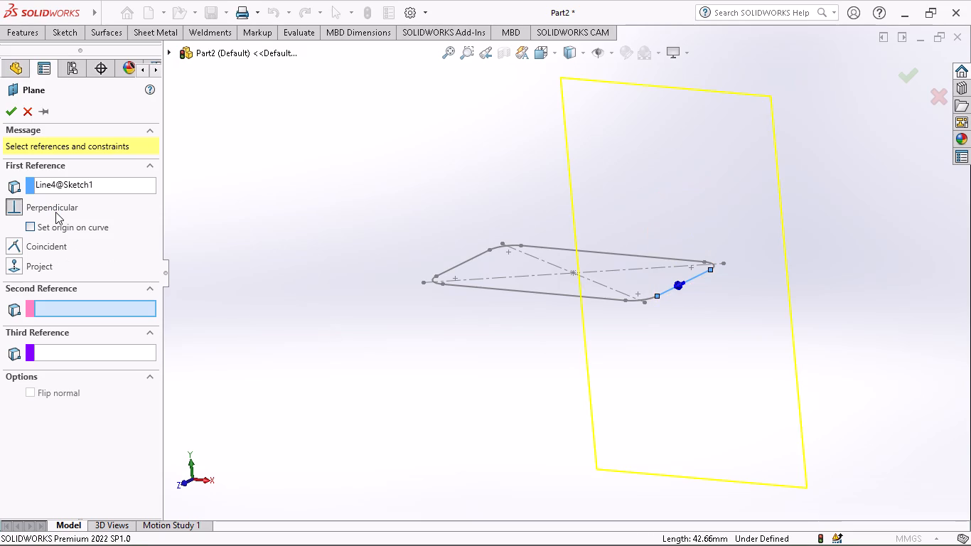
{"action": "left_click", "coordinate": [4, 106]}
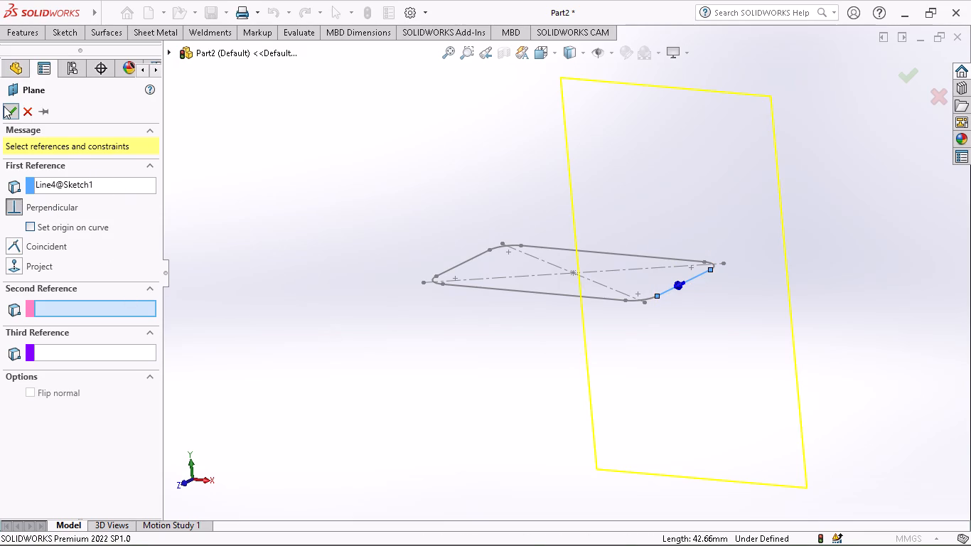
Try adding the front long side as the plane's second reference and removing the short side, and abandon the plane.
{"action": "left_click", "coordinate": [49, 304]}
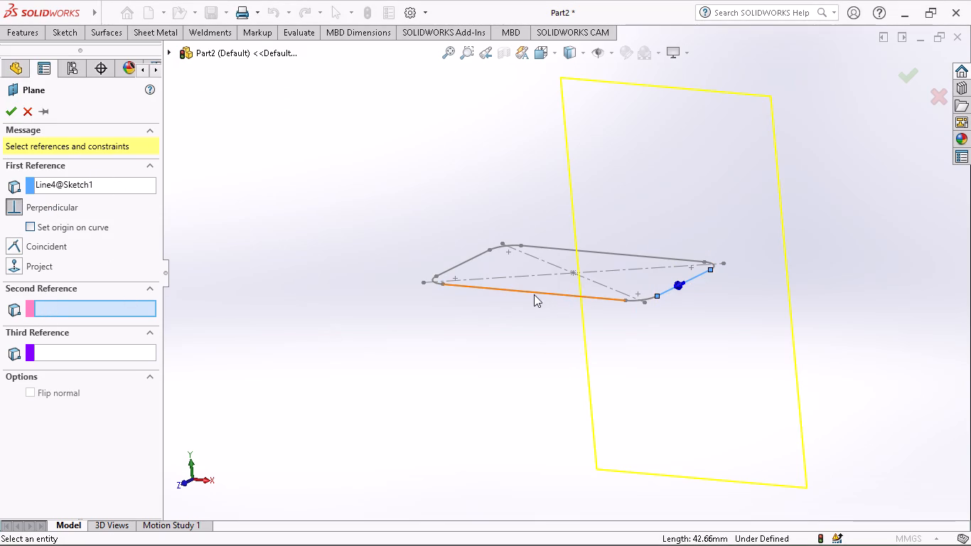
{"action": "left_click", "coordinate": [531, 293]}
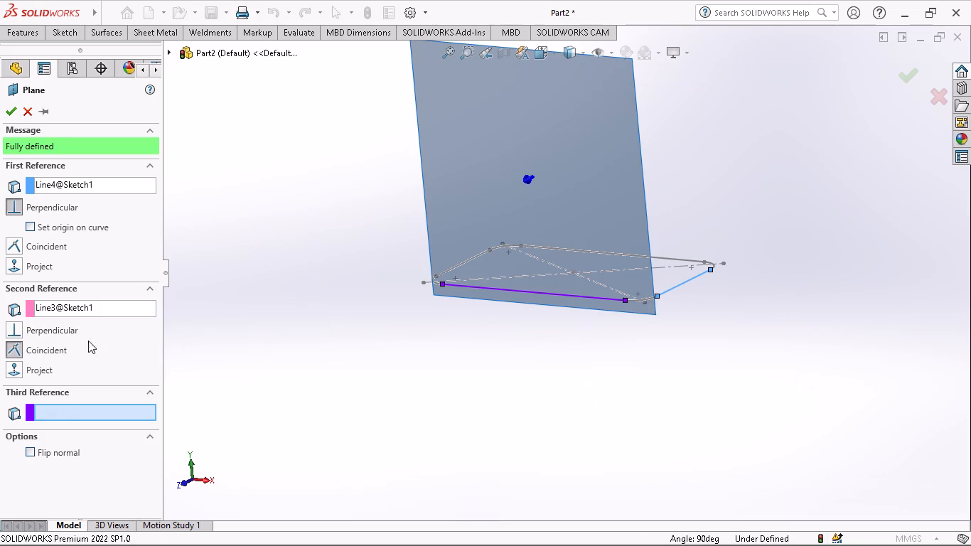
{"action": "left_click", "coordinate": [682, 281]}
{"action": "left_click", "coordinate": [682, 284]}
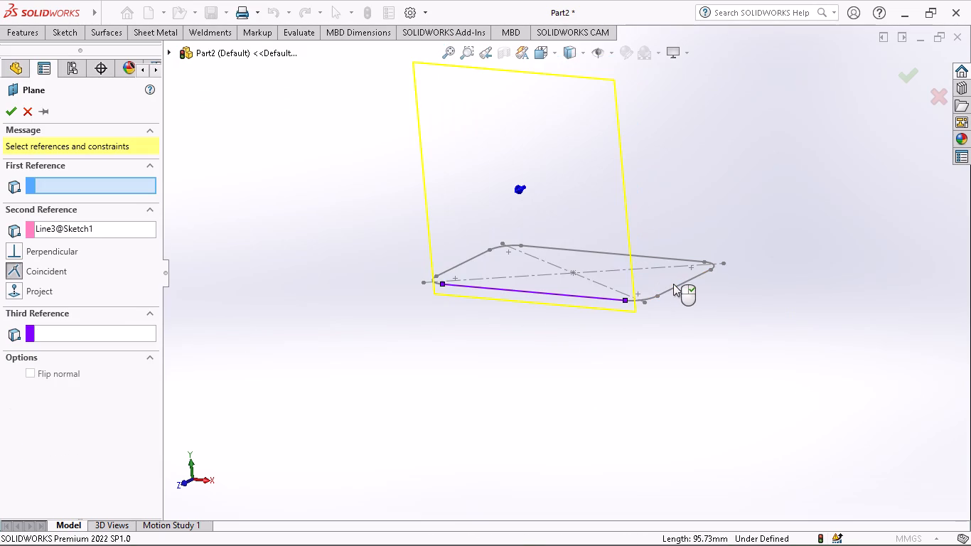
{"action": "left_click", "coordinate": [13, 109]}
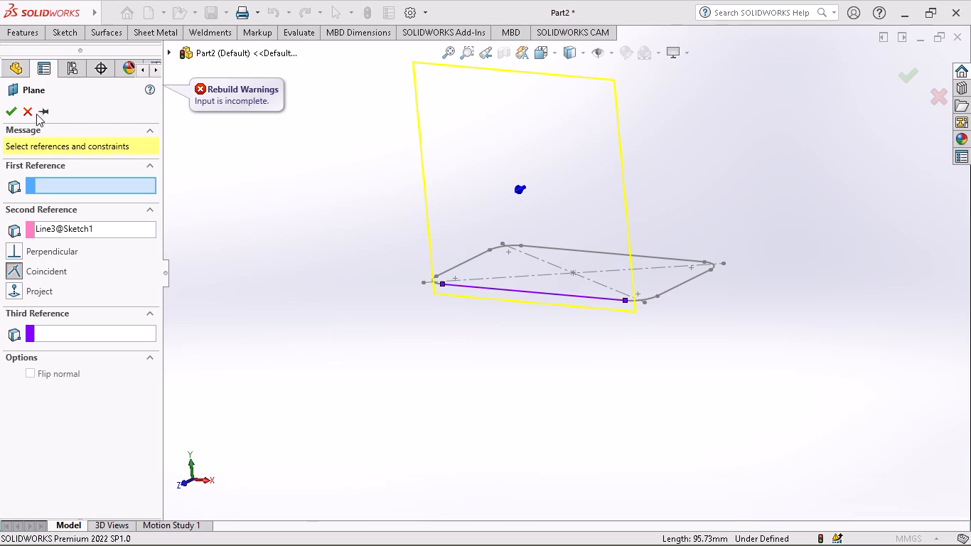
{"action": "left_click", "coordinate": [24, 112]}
Delete the rounded rectangle sketch from the part.
{"action": "middle_click_drag", "start_coordinate": [740, 305], "coordinate": [774, 325]}
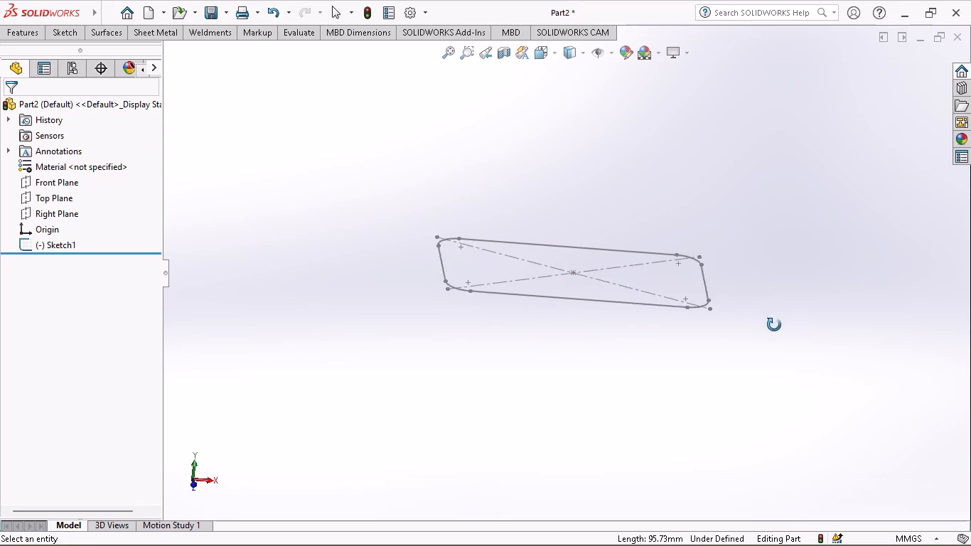
{"action": "middle_click_drag", "start_coordinate": [774, 325], "coordinate": [749, 331]}
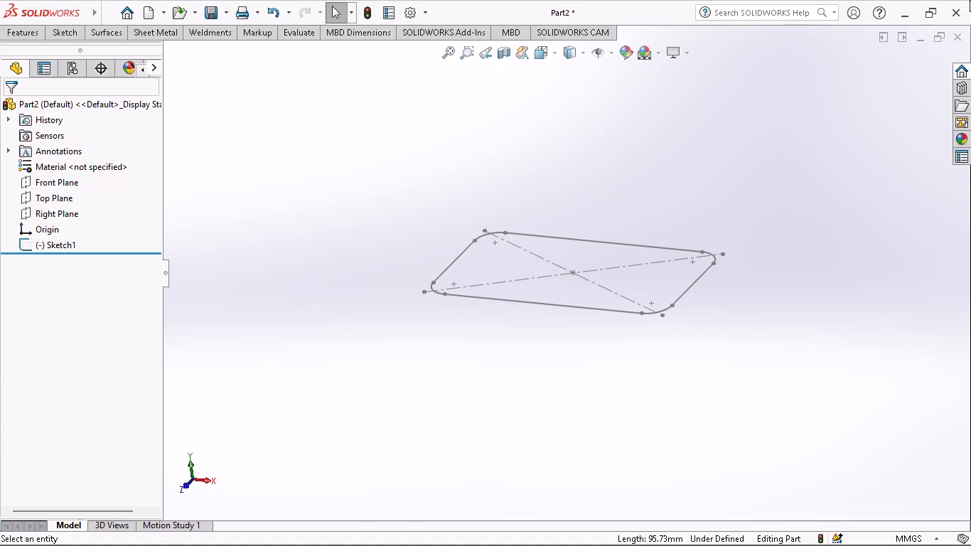
{"action": "left_click_drag", "start_coordinate": [374, 181], "coordinate": [425, 278]}
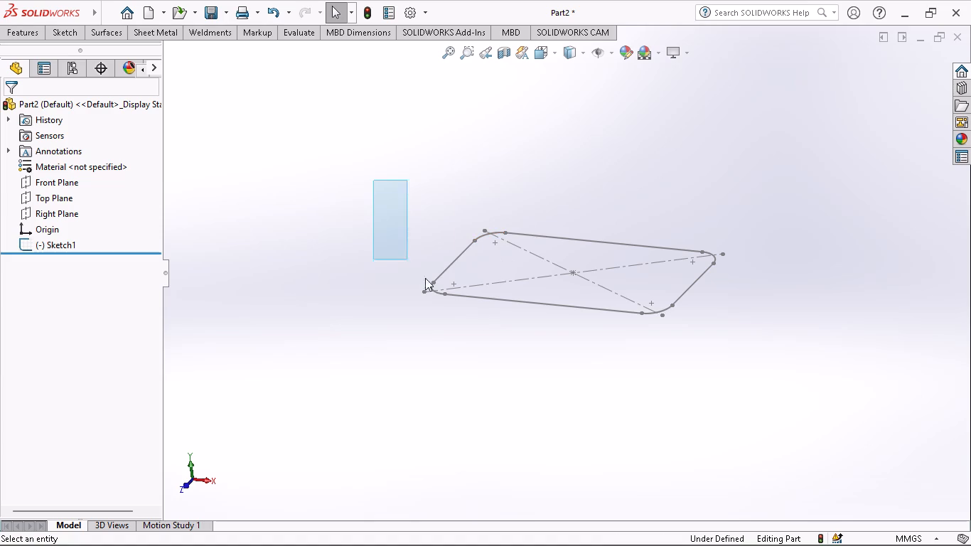
{"action": "left_click_drag", "start_coordinate": [425, 278], "coordinate": [763, 361]}
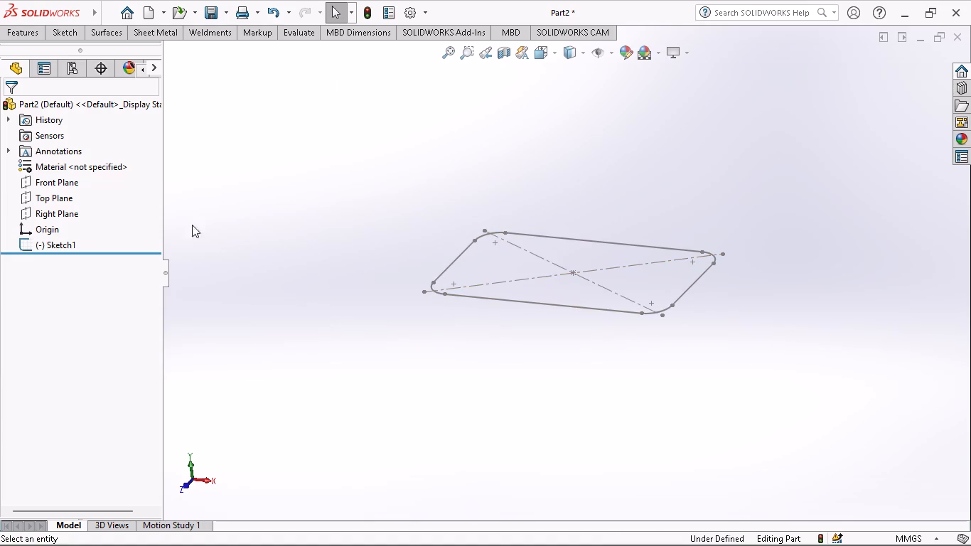
{"action": "right_click", "coordinate": [44, 250]}
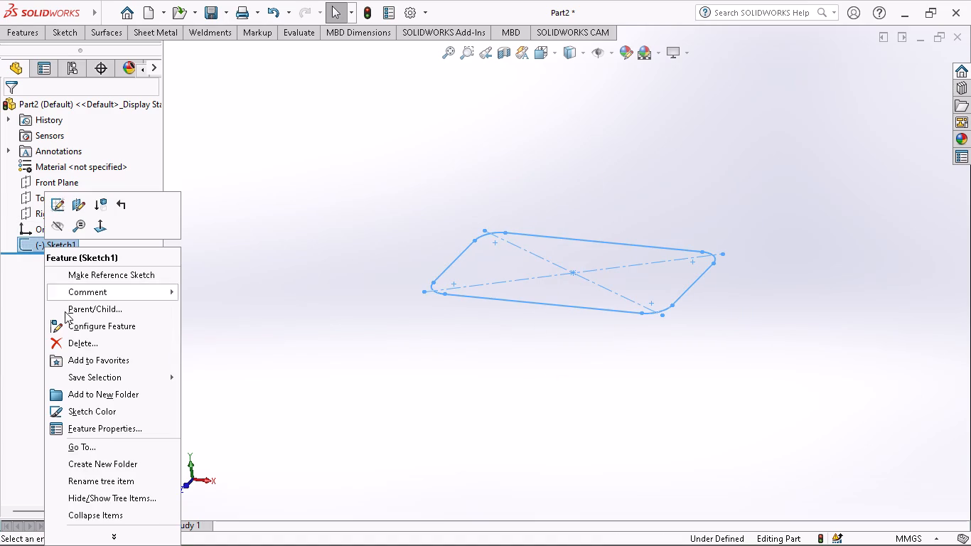
{"action": "left_click", "coordinate": [73, 340]}
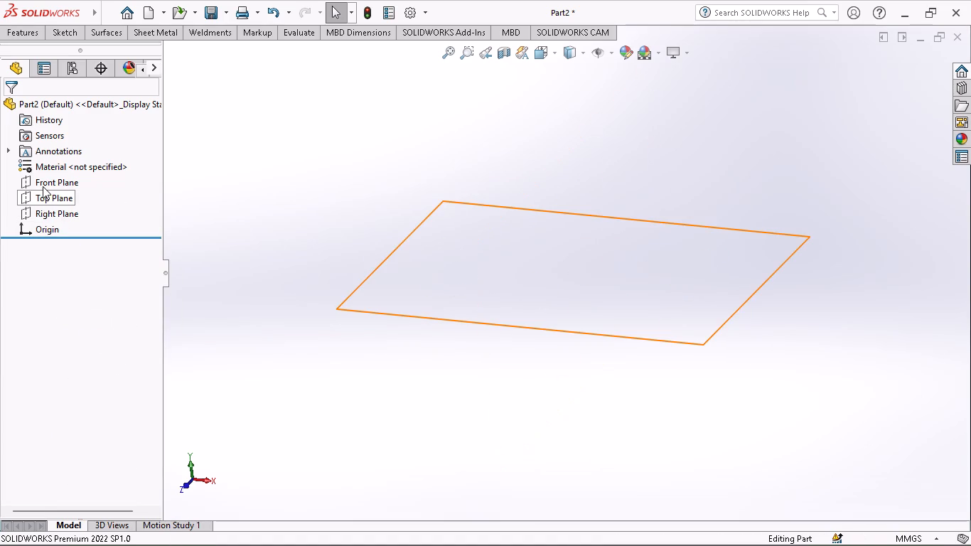
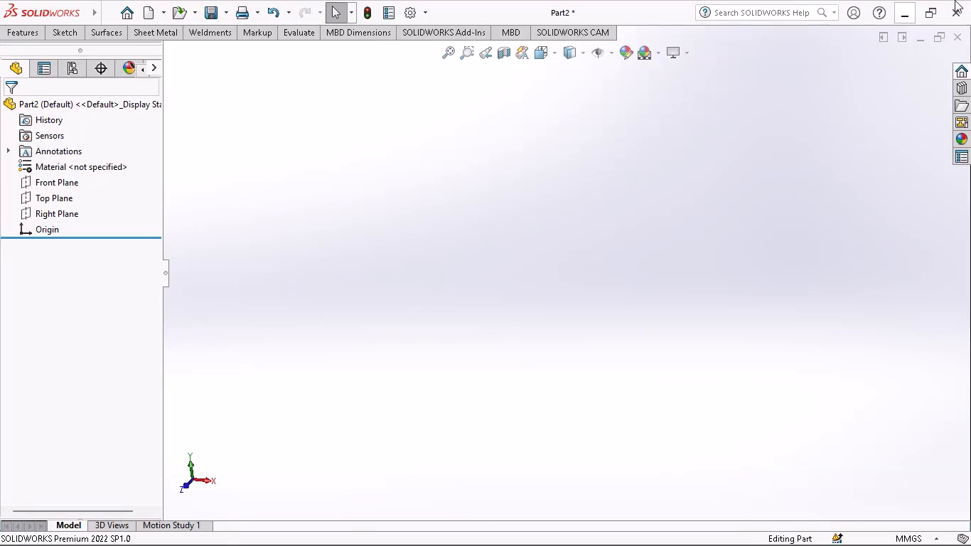
Sketch a center rectangle about 127 by 71 mm on the Top Plane, centered on the origin.
{"action": "left_click", "coordinate": [34, 194]}
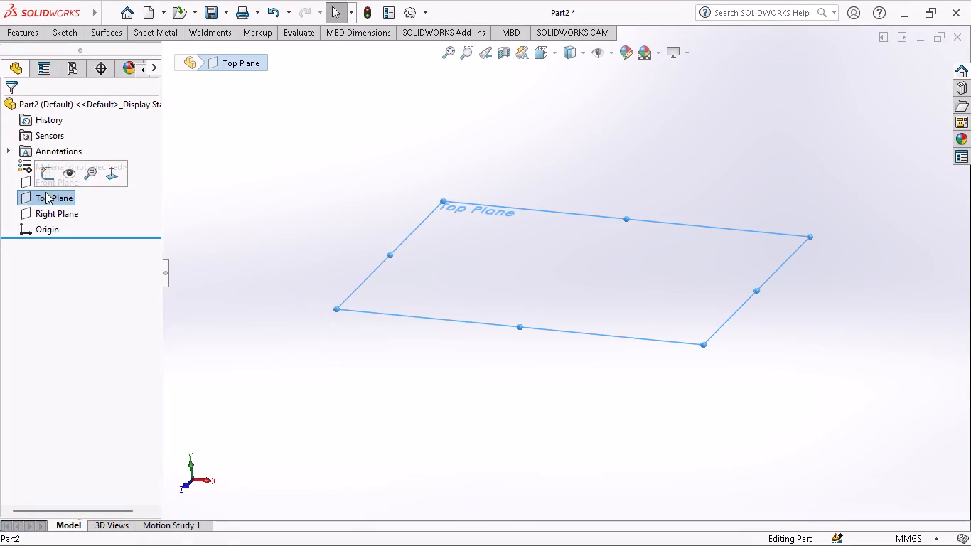
{"action": "left_click", "coordinate": [46, 179]}
{"action": "left_click", "coordinate": [72, 20]}
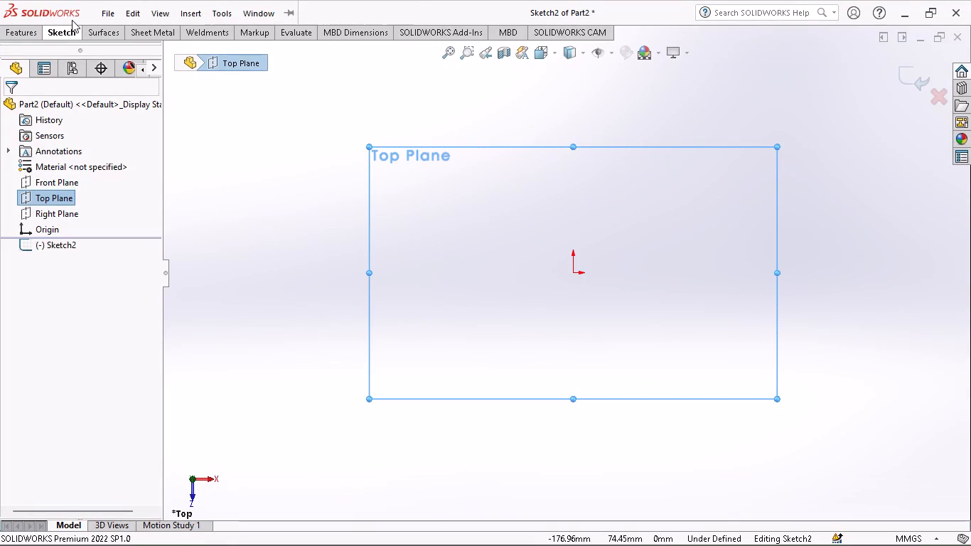
{"action": "left_click", "coordinate": [65, 36]}
{"action": "left_click", "coordinate": [98, 74]}
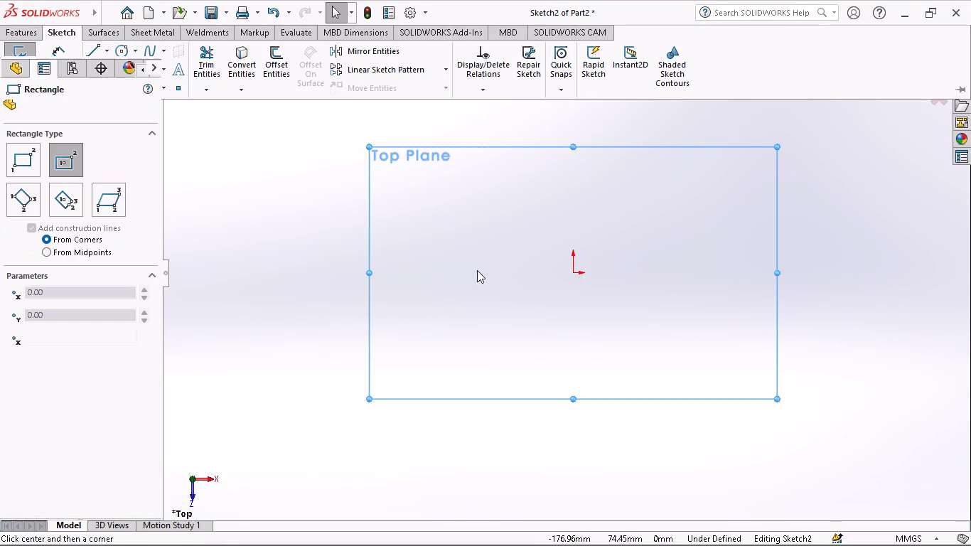
{"action": "left_click", "coordinate": [572, 274]}
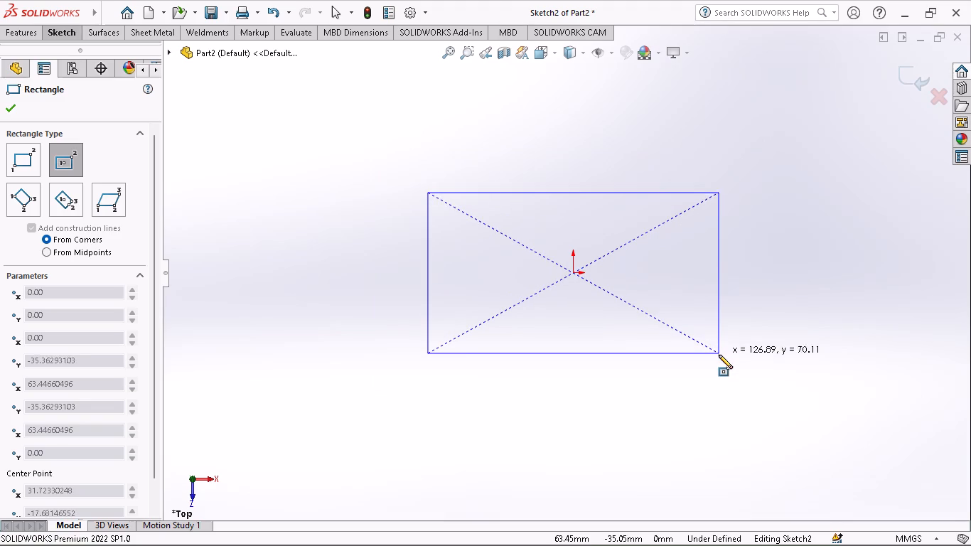
{"action": "left_click", "coordinate": [719, 355]}
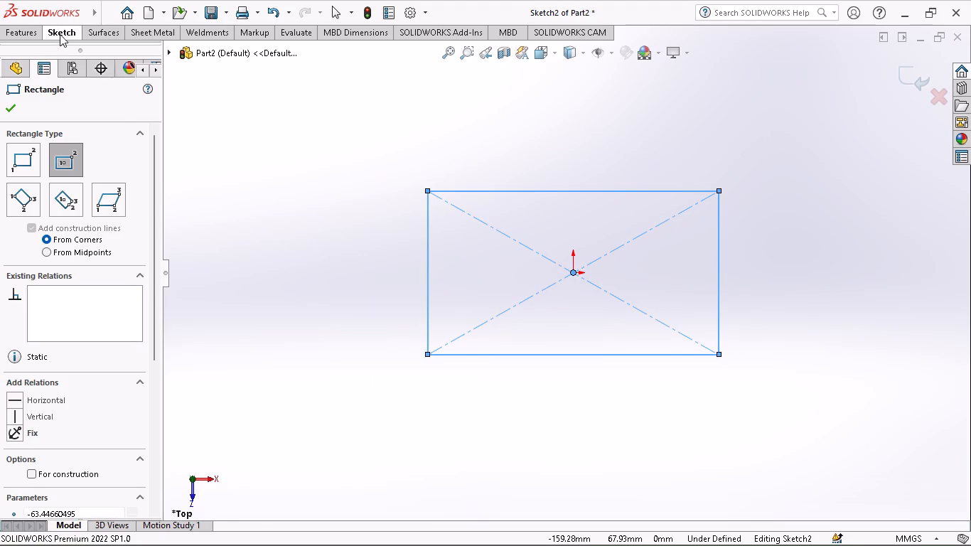
Round all four corners of the rectangle with 20 mm sketch fillets.
{"action": "left_click", "coordinate": [60, 34]}
{"action": "left_click", "coordinate": [151, 91]}
{"action": "left_click", "coordinate": [454, 191]}
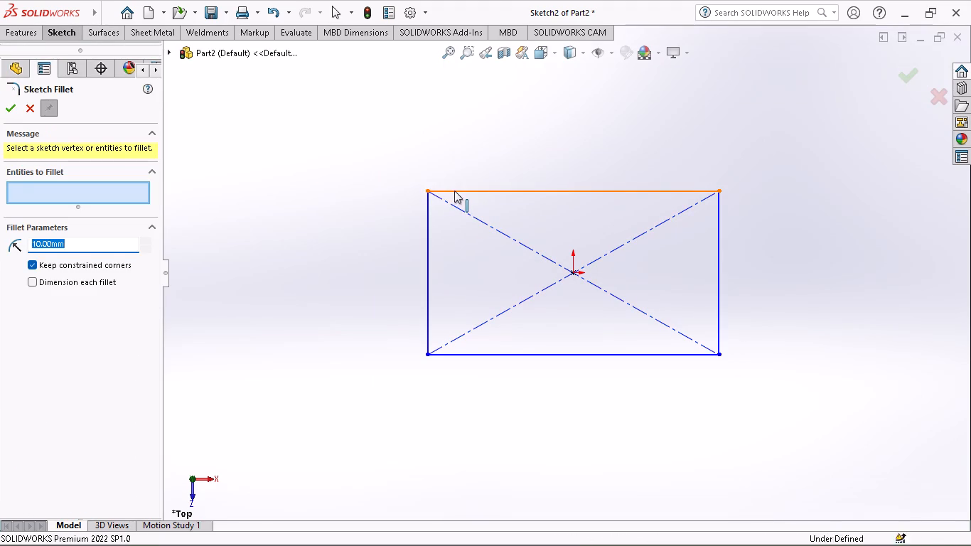
{"action": "left_click", "coordinate": [431, 215]}
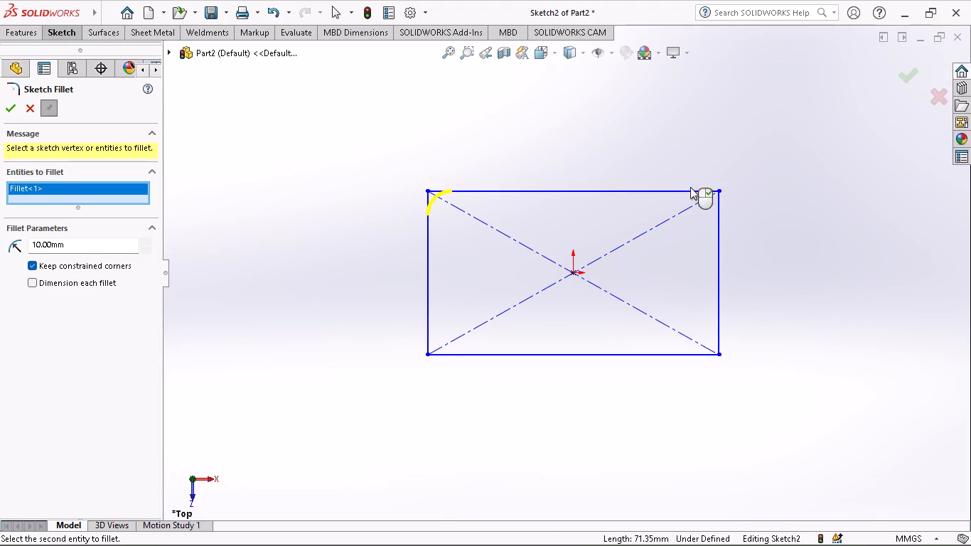
{"action": "left_click", "coordinate": [690, 187]}
{"action": "left_click", "coordinate": [700, 195]}
{"action": "left_click", "coordinate": [700, 190]}
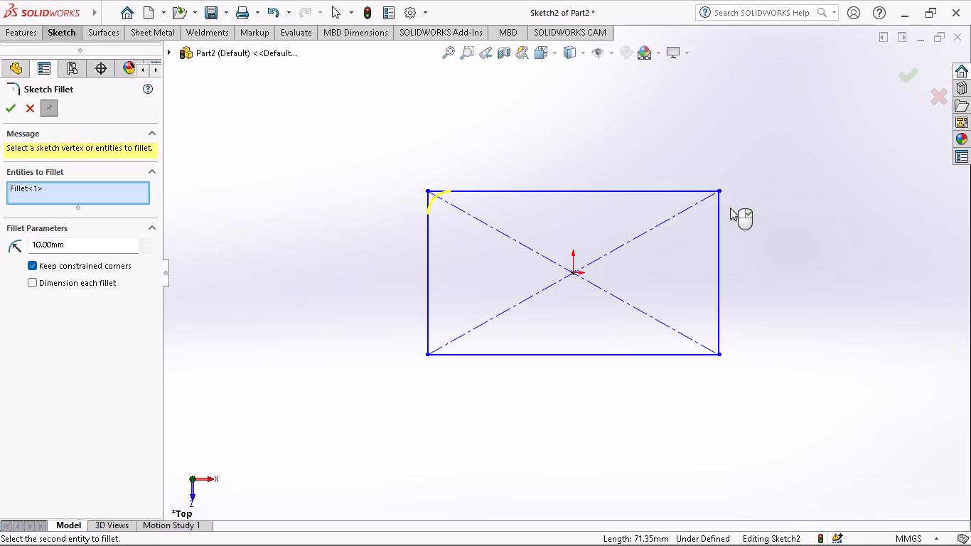
{"action": "left_click", "coordinate": [715, 208]}
{"action": "left_click", "coordinate": [702, 191]}
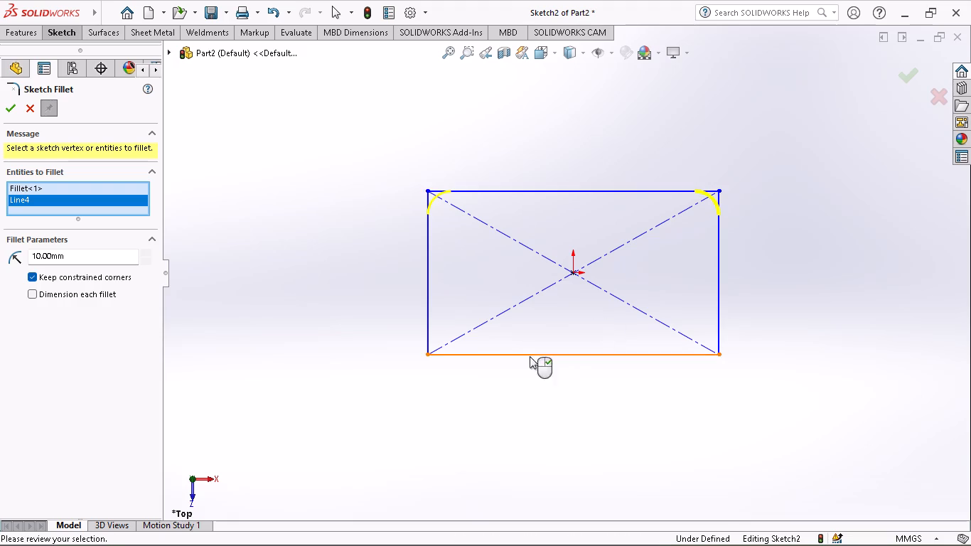
{"action": "left_click", "coordinate": [437, 355]}
{"action": "left_click", "coordinate": [426, 328]}
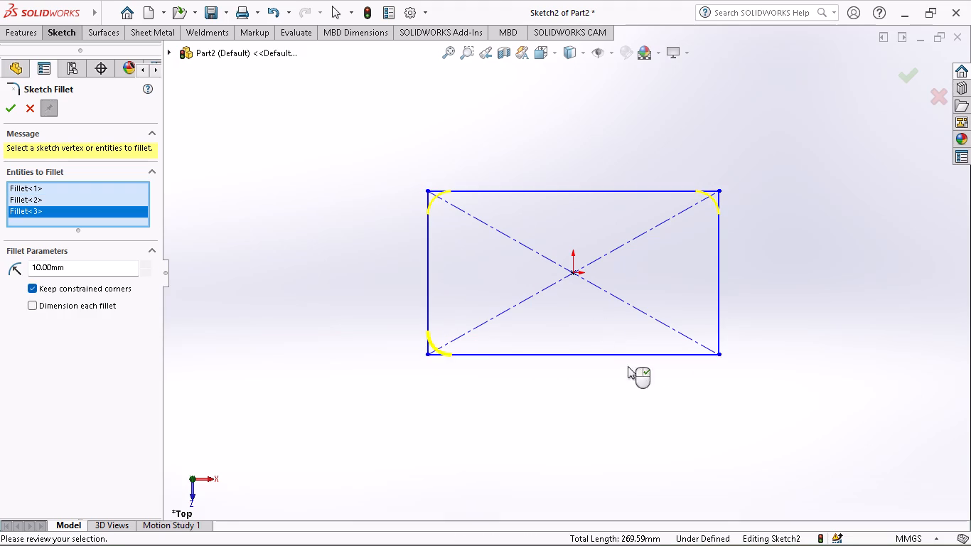
{"action": "left_click", "coordinate": [701, 353]}
{"action": "left_click", "coordinate": [717, 338]}
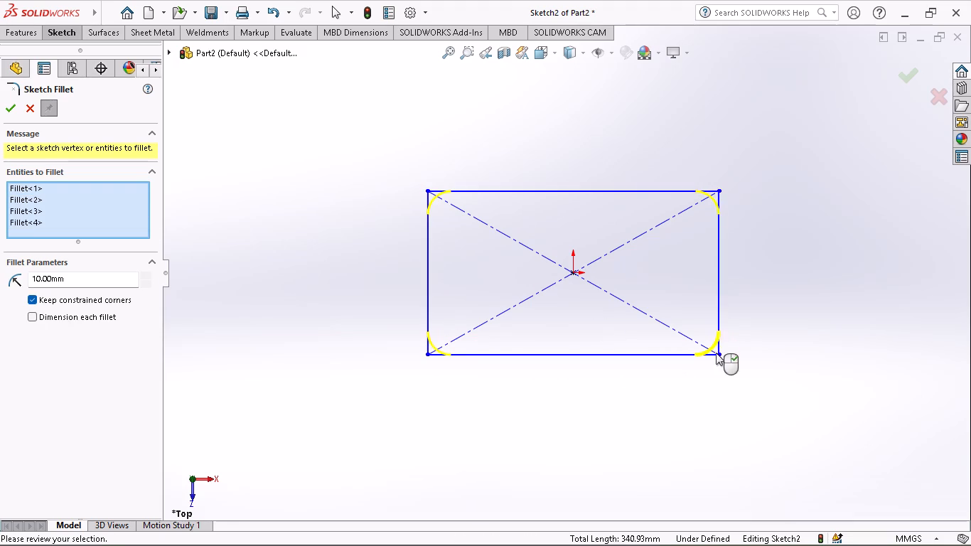
{"action": "left_click_drag", "start_coordinate": [76, 277], "coordinate": [0, 264]}
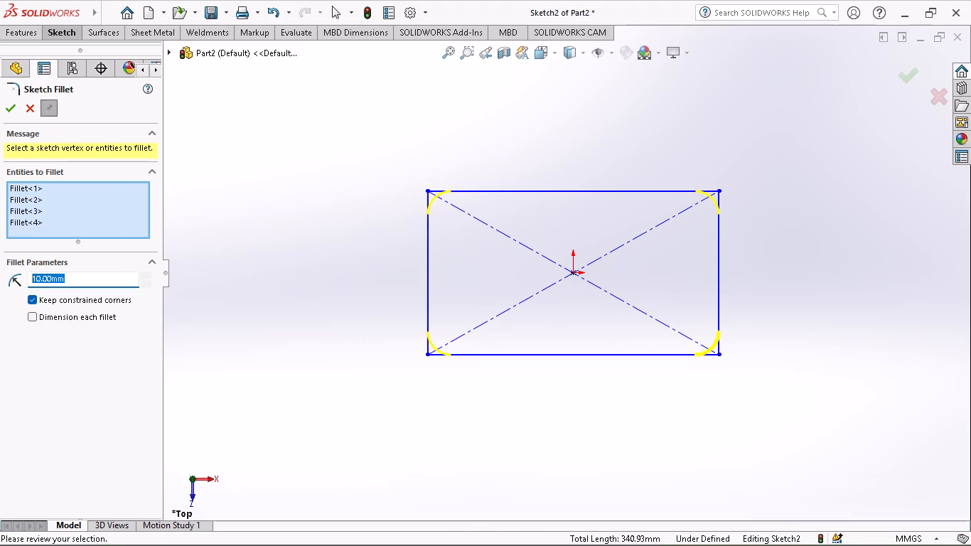
{"action": "left_click_drag", "start_coordinate": [0, 264], "coordinate": [0, 249]}
{"action": "type", "text": "20"}
{"action": "key", "text": "Return"}
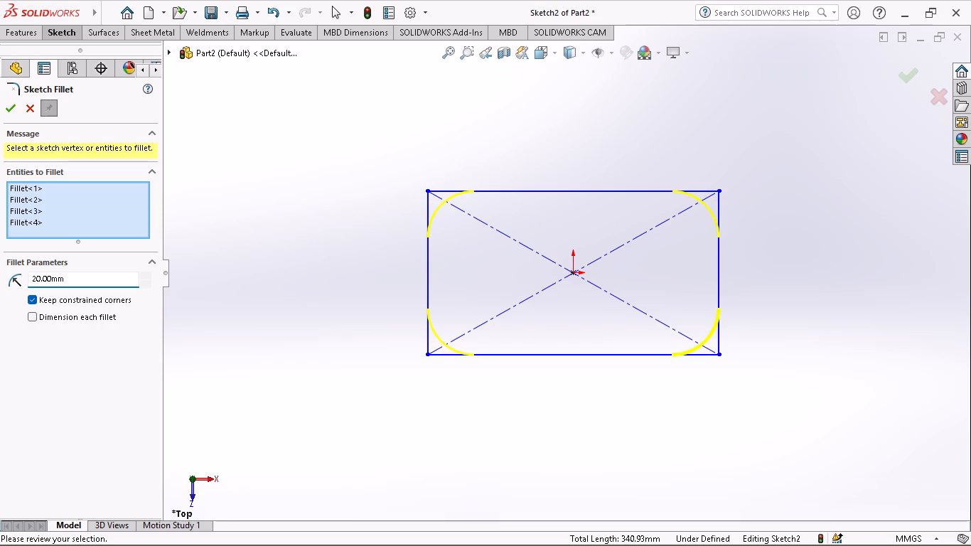
{"action": "left_click", "coordinate": [7, 108]}
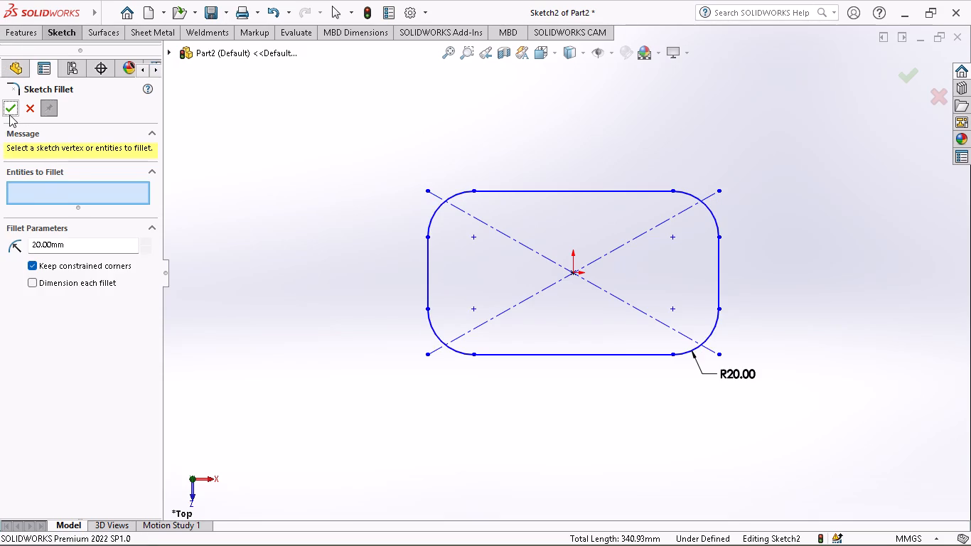
{"action": "left_click", "coordinate": [9, 114]}
Close the rounded rectangle sketch and start a new sketch on the Front Plane.
{"action": "left_click", "coordinate": [33, 183]}
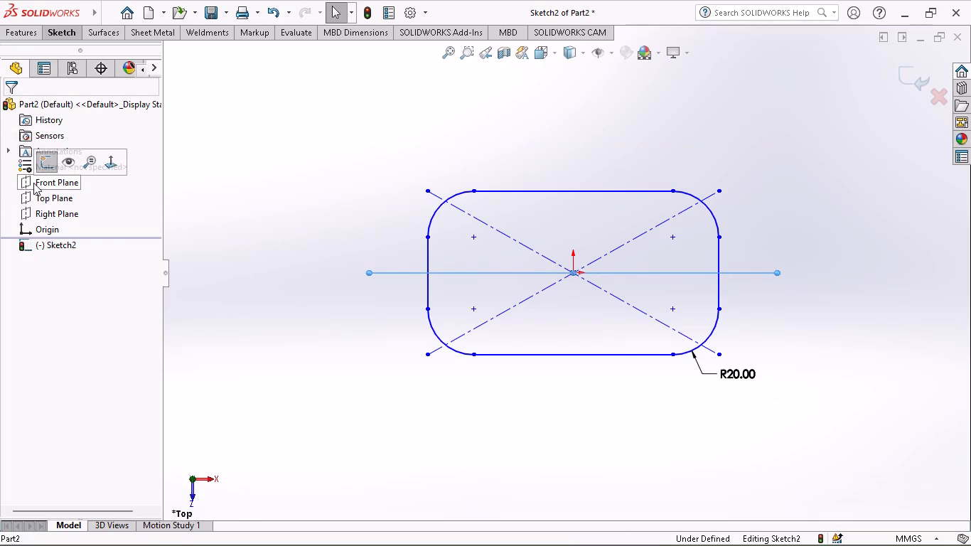
{"action": "left_click", "coordinate": [48, 162]}
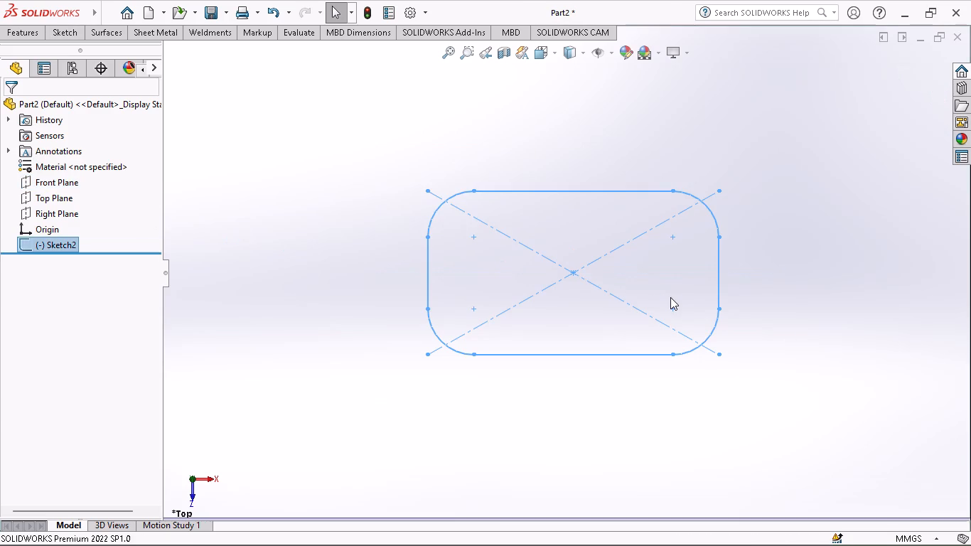
{"action": "middle_click_drag", "start_coordinate": [677, 178], "coordinate": [684, 95]}
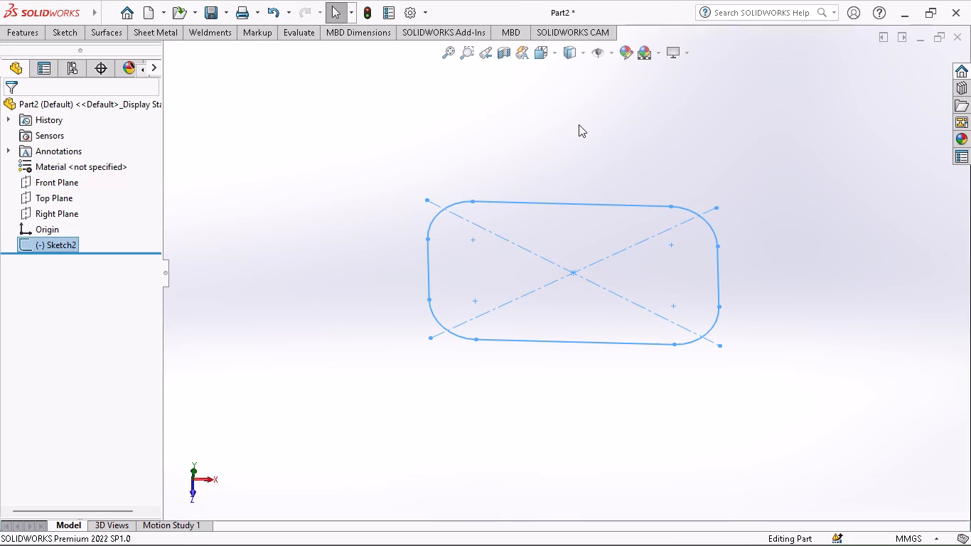
{"action": "right_click", "coordinate": [579, 124]}
{"action": "left_click", "coordinate": [412, 130]}
{"action": "left_click", "coordinate": [48, 183]}
{"action": "left_click", "coordinate": [62, 168]}
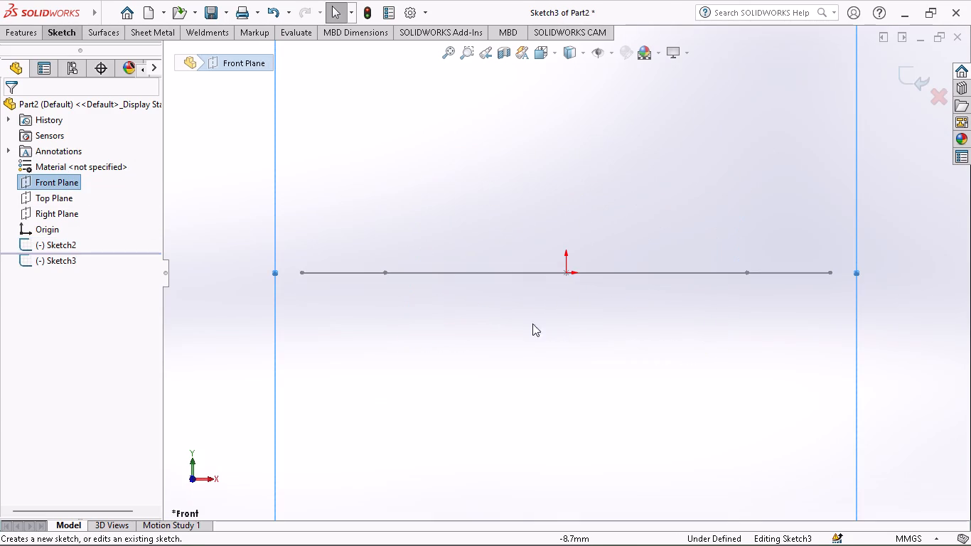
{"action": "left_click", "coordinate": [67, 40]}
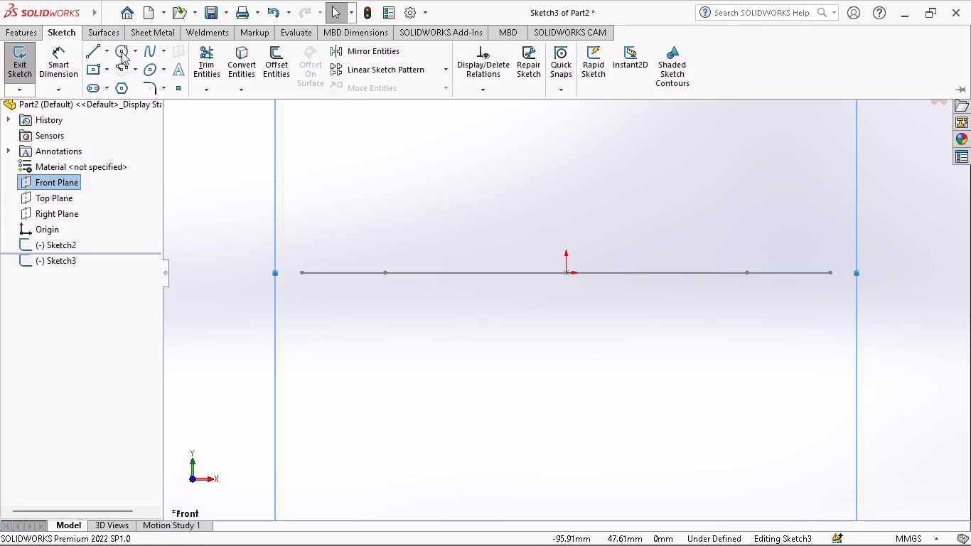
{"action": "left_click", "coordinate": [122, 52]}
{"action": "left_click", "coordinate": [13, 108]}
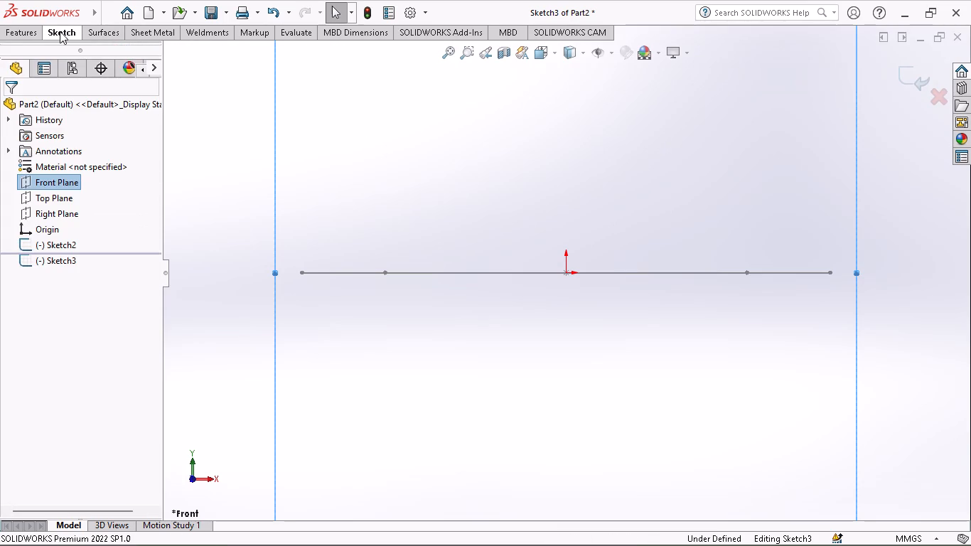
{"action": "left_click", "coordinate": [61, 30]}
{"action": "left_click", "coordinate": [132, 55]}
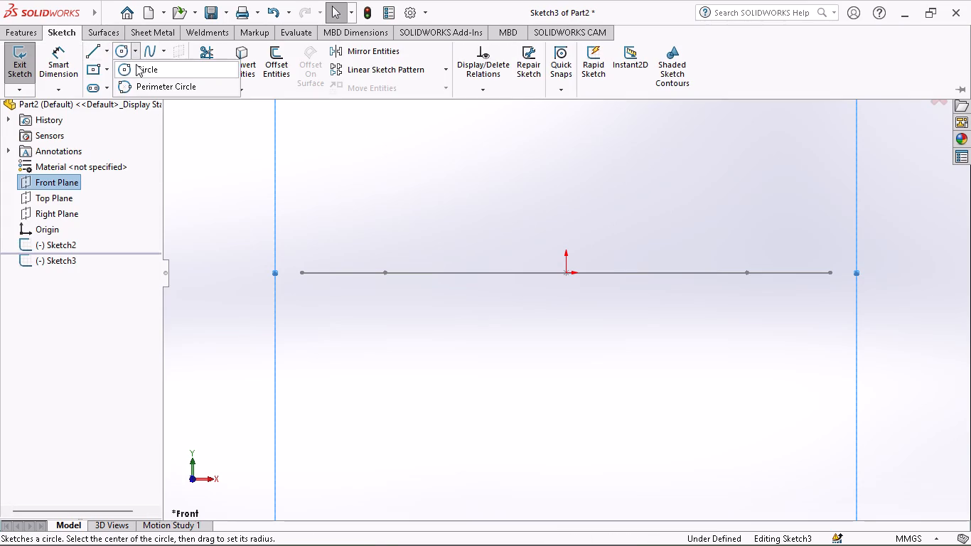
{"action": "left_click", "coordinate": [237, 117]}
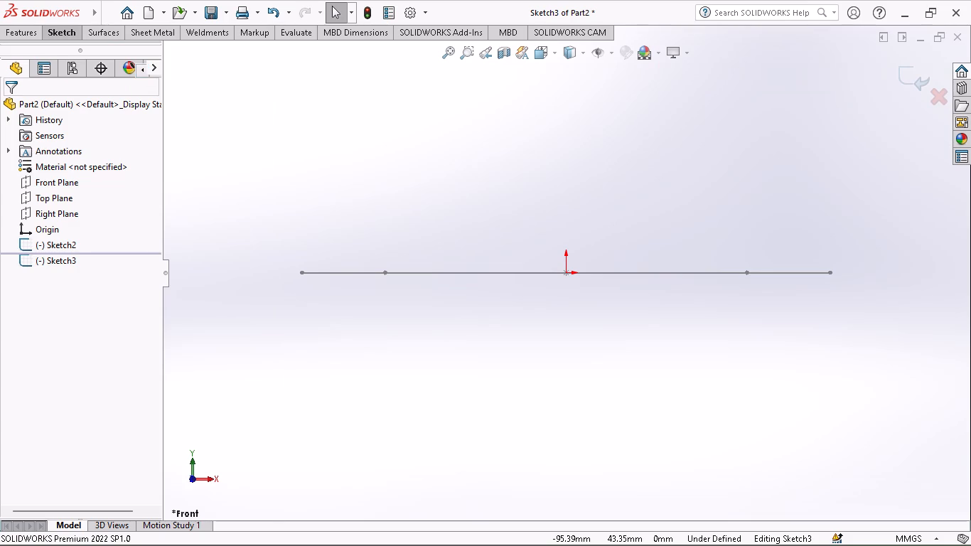
Sketch an ellipse centered on the rounded rectangle's +X short side, with radii about 10.4 mm vertically and 6.35 mm horizontally.
{"action": "left_click", "coordinate": [50, 34]}
{"action": "left_click", "coordinate": [152, 75]}
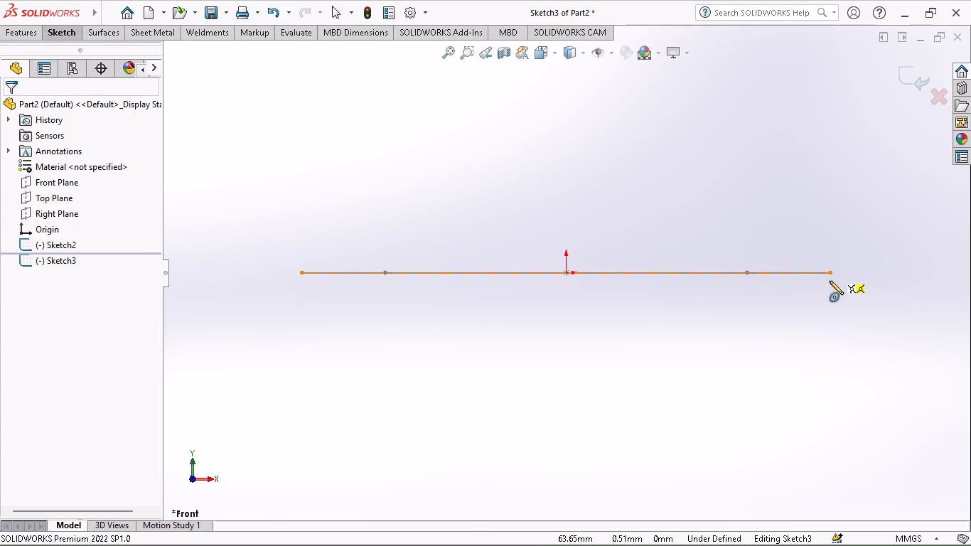
{"action": "left_click", "coordinate": [830, 270]}
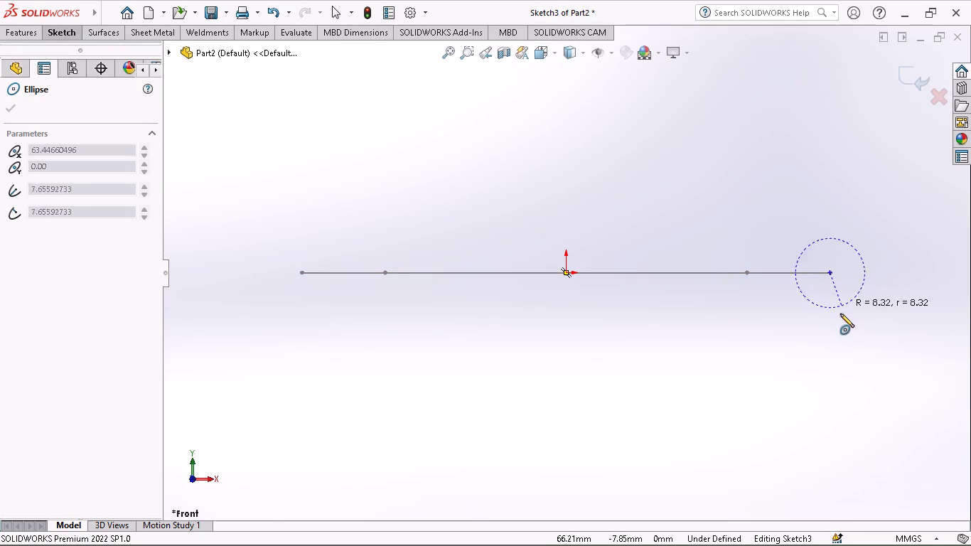
{"action": "left_click", "coordinate": [832, 316]}
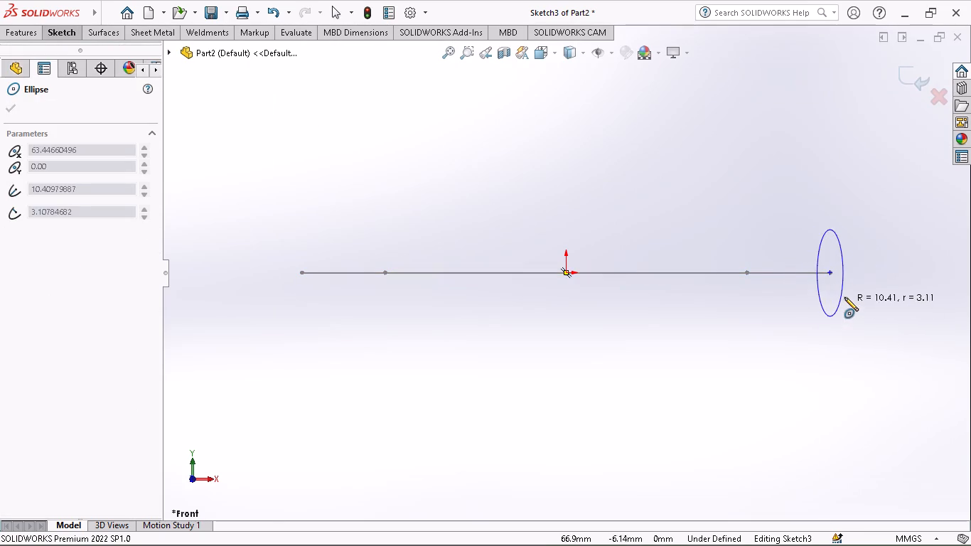
{"action": "left_click", "coordinate": [857, 284]}
{"action": "middle_click_drag", "start_coordinate": [869, 279], "coordinate": [869, 280]}
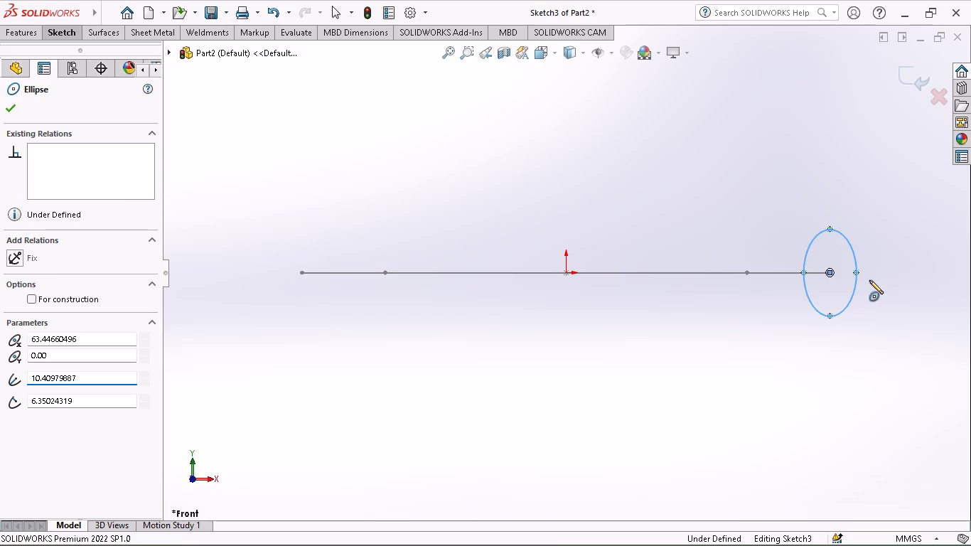
{"action": "middle_click_drag", "start_coordinate": [869, 280], "coordinate": [859, 328]}
{"action": "left_click", "coordinate": [9, 107]}
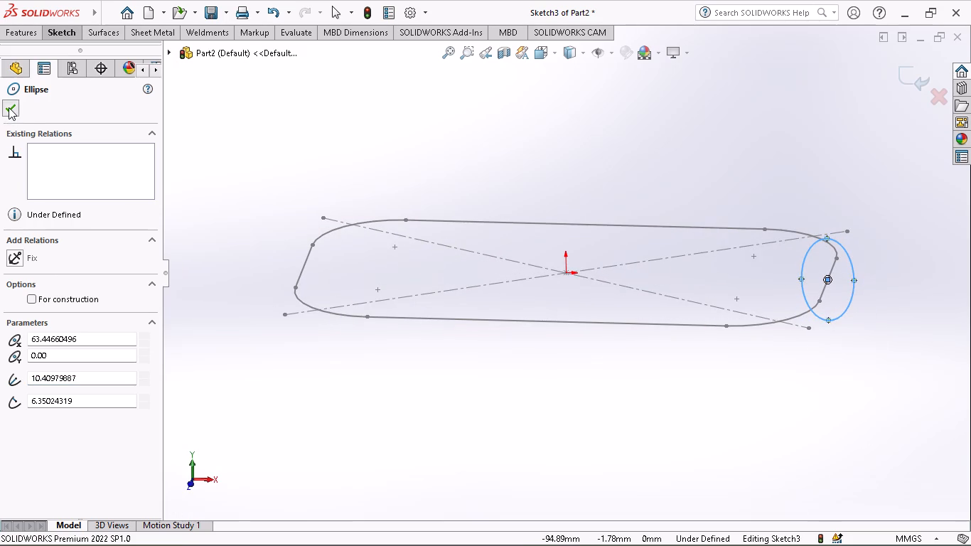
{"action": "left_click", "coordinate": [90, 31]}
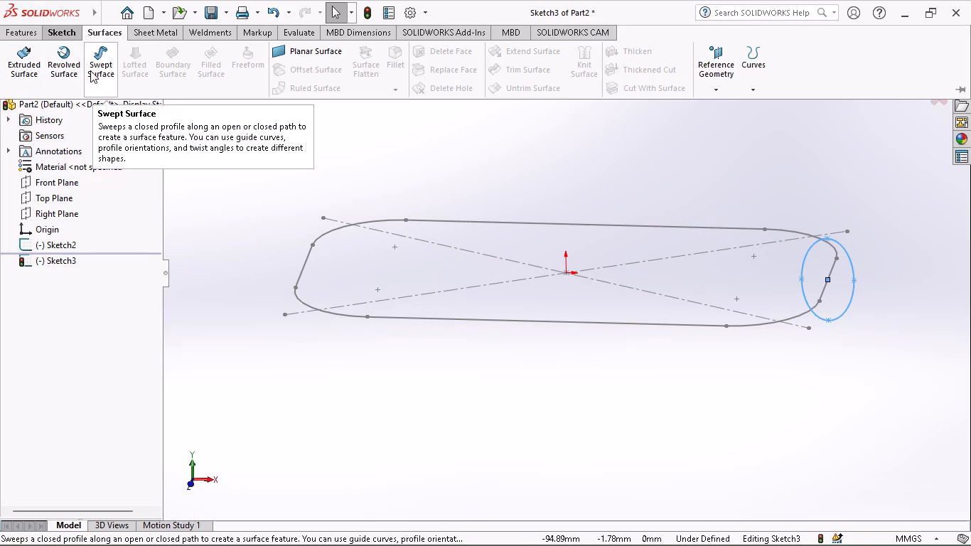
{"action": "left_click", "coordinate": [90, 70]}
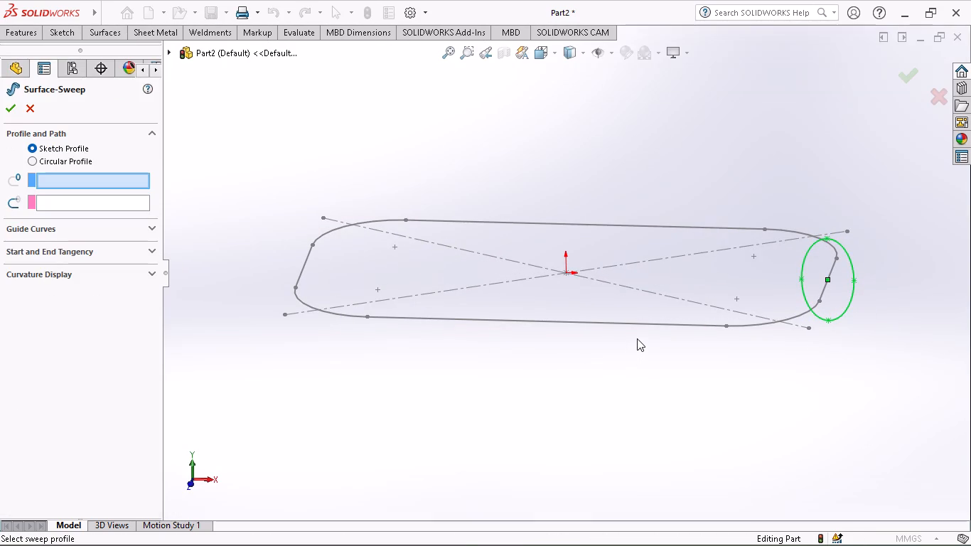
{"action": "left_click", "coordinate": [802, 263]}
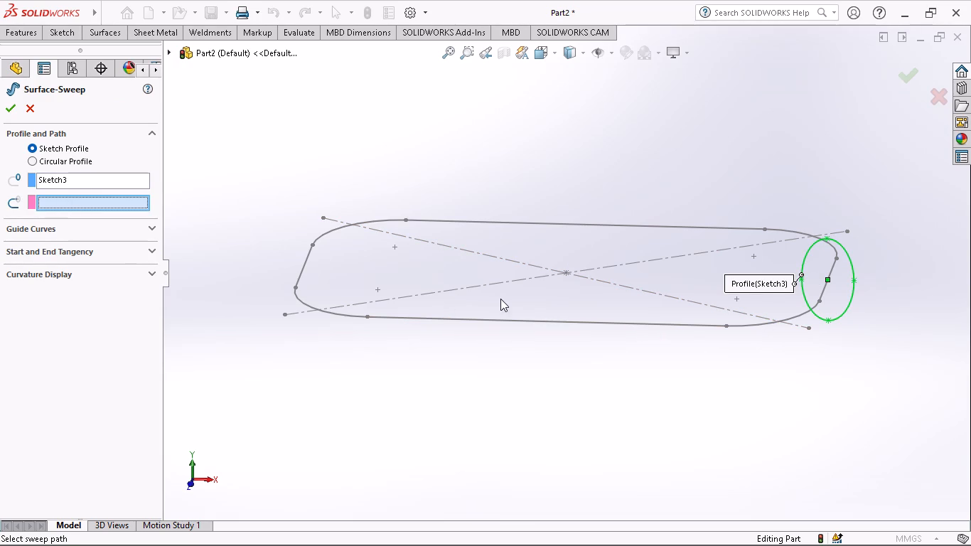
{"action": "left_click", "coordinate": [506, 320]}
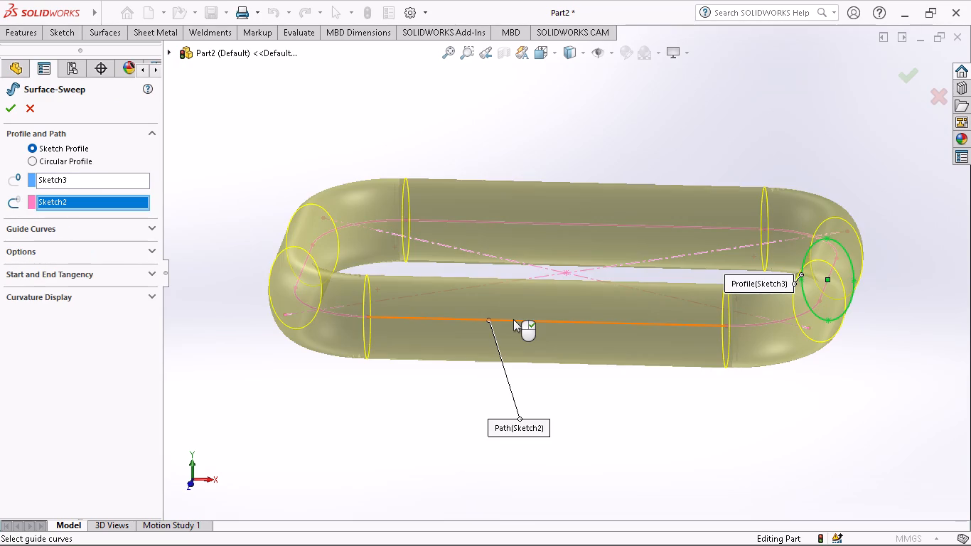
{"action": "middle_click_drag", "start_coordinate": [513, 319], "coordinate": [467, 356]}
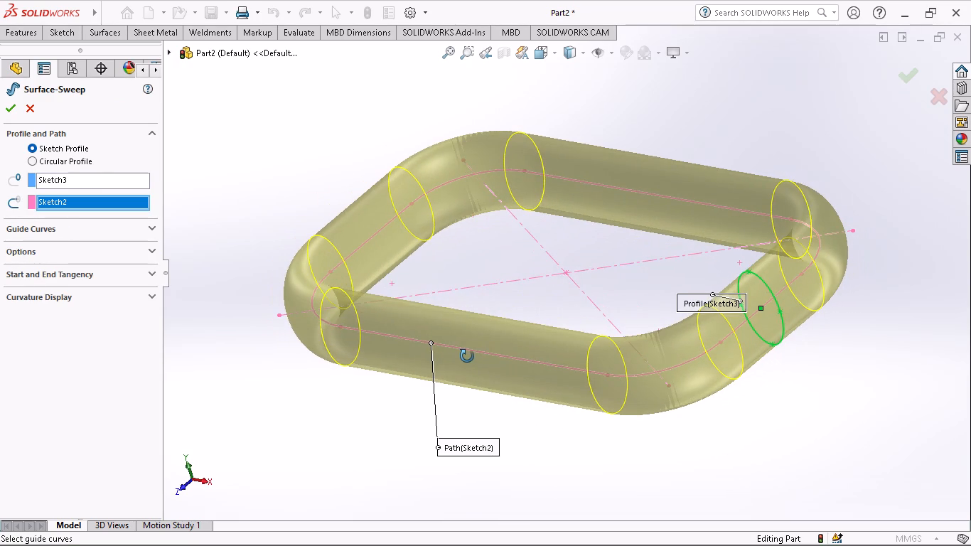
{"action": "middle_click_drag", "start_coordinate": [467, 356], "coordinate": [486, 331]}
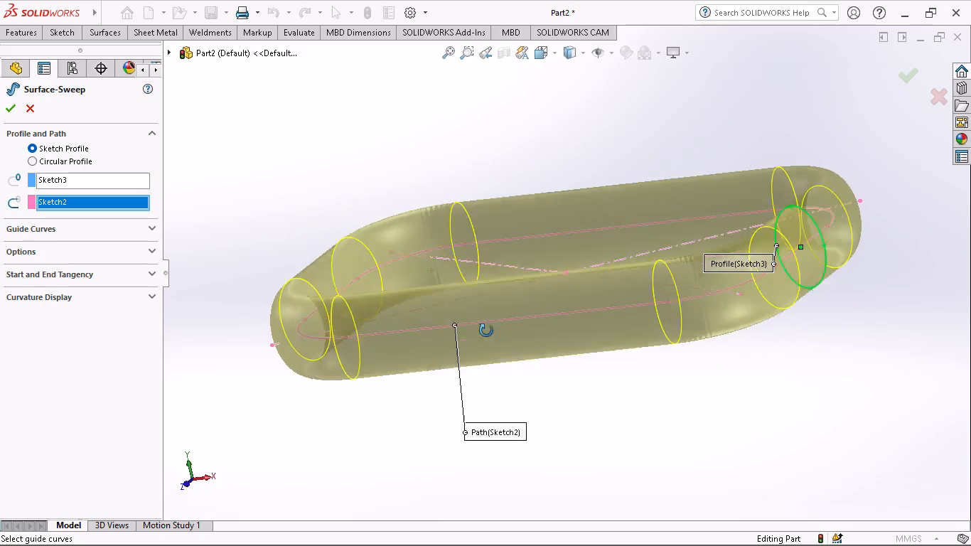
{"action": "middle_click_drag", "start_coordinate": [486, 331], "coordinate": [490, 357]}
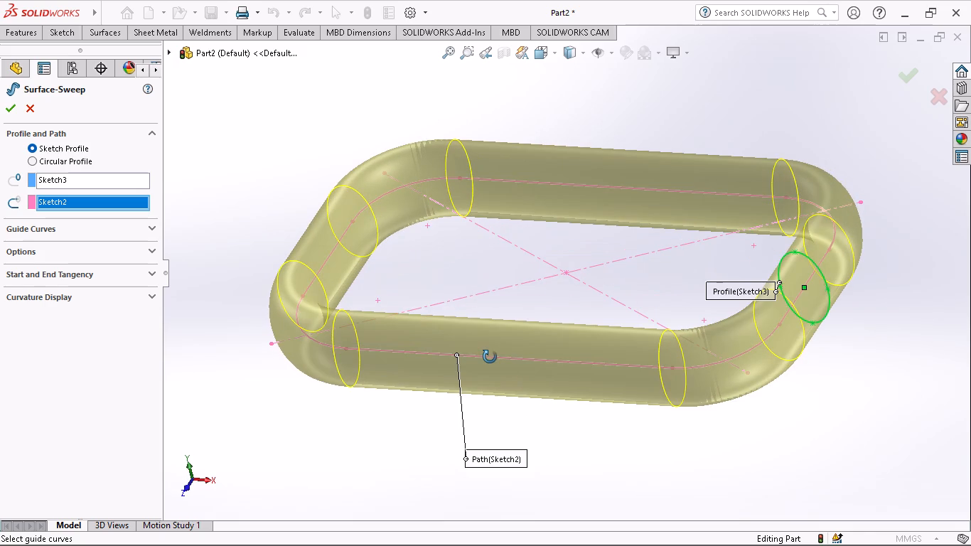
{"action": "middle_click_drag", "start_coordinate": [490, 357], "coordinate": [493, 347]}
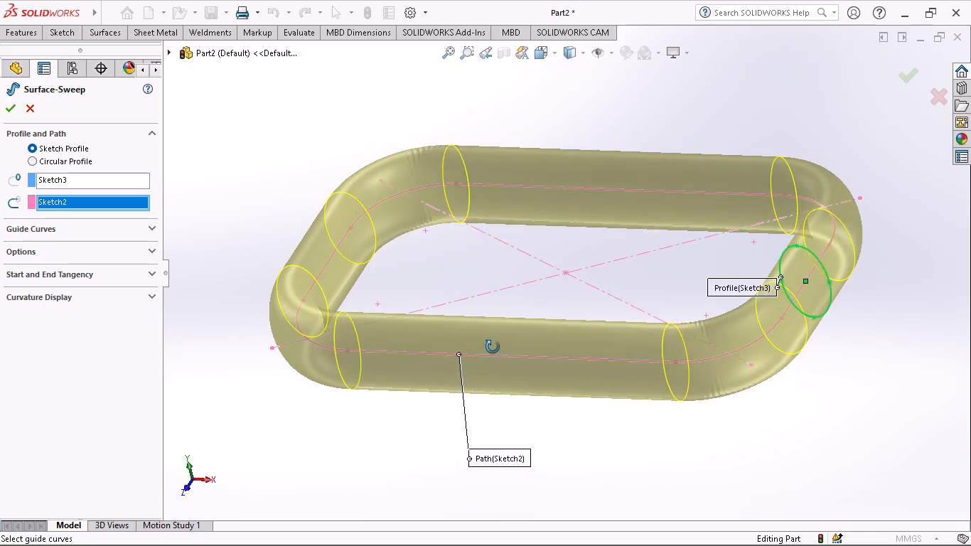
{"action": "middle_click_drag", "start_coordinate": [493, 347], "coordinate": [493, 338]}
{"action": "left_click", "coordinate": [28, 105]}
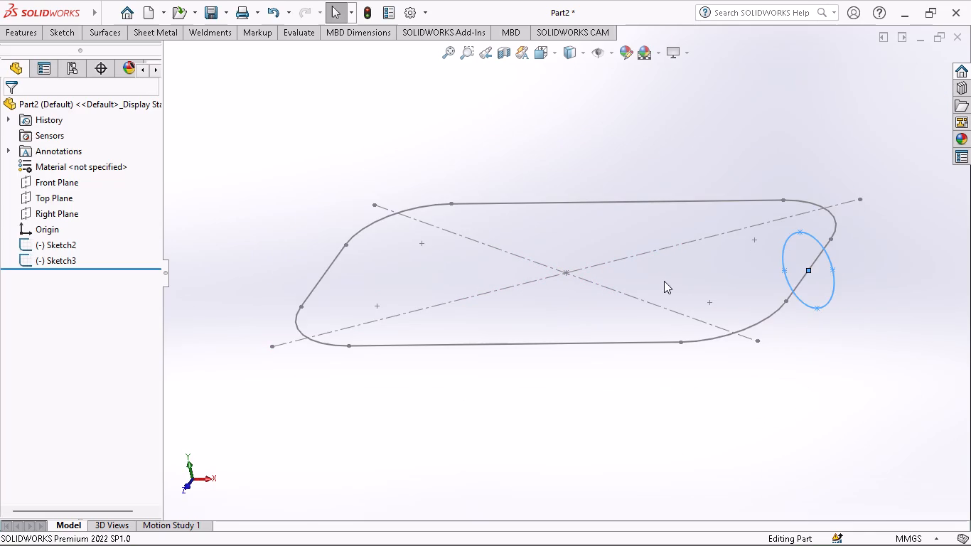
Reopen the ellipse sketch and dimension the ellipse's full vertical height at 2 mm.
{"action": "left_click", "coordinate": [822, 306]}
{"action": "right_click", "coordinate": [822, 305]}
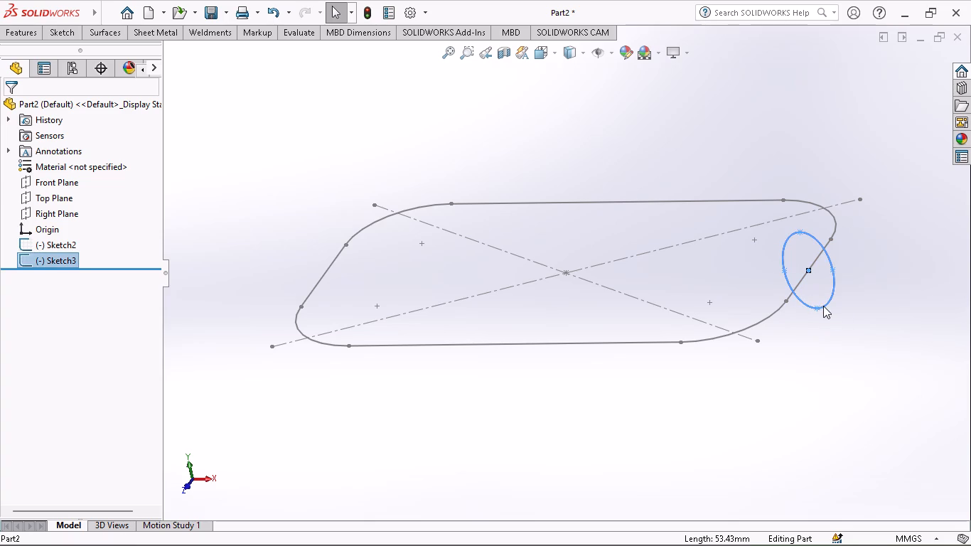
{"action": "left_click", "coordinate": [835, 257]}
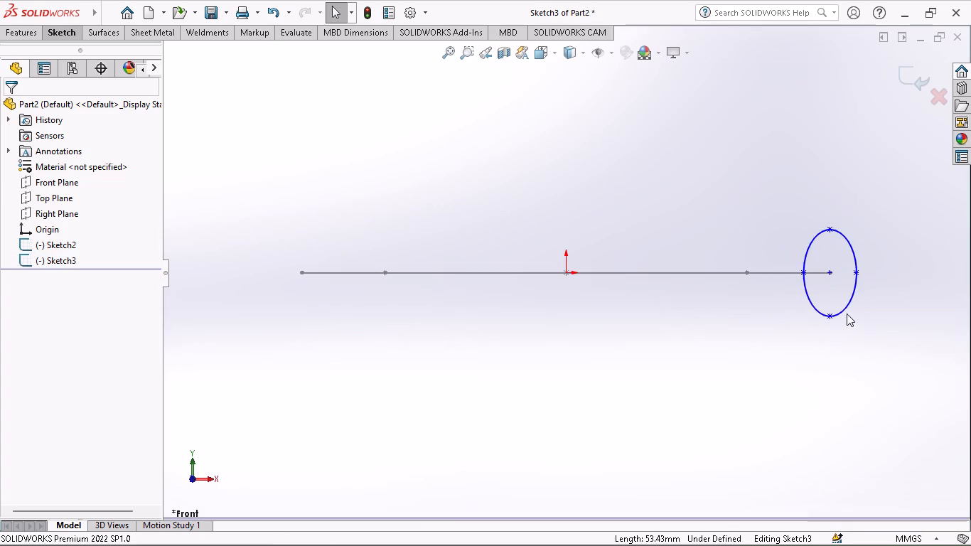
{"action": "left_click", "coordinate": [73, 37]}
{"action": "left_click", "coordinate": [68, 56]}
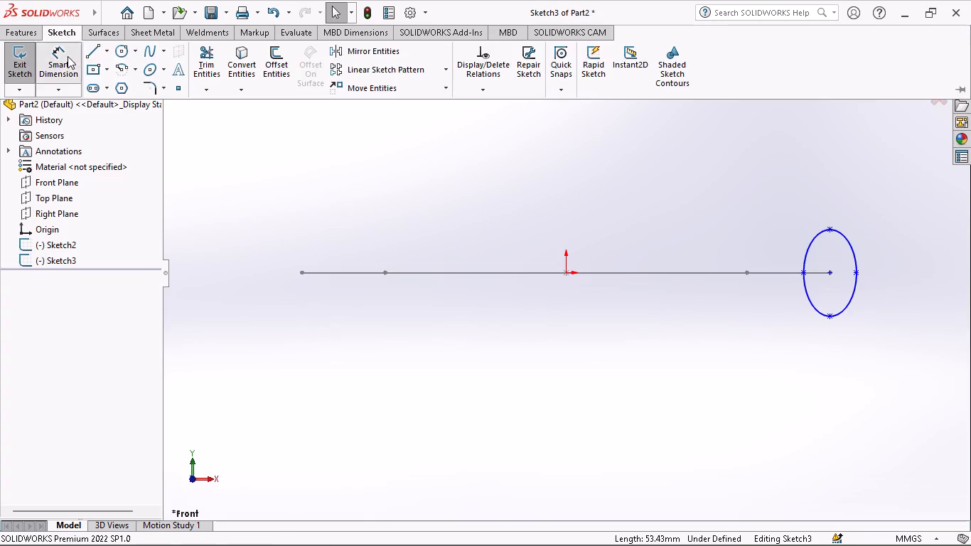
{"action": "left_click", "coordinate": [829, 314]}
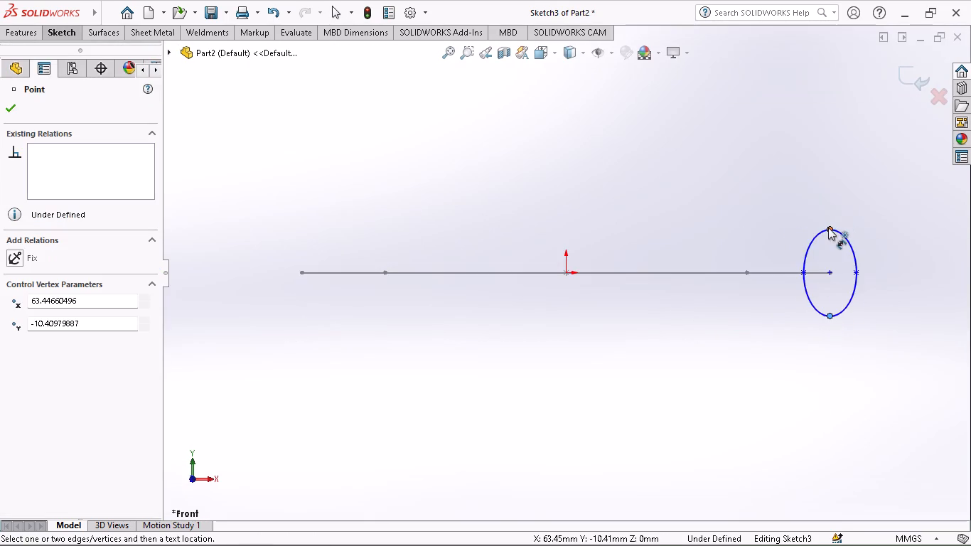
{"action": "left_click", "coordinate": [828, 227]}
{"action": "left_click", "coordinate": [893, 259]}
{"action": "key", "text": "2"}
{"action": "key", "text": "Return"}
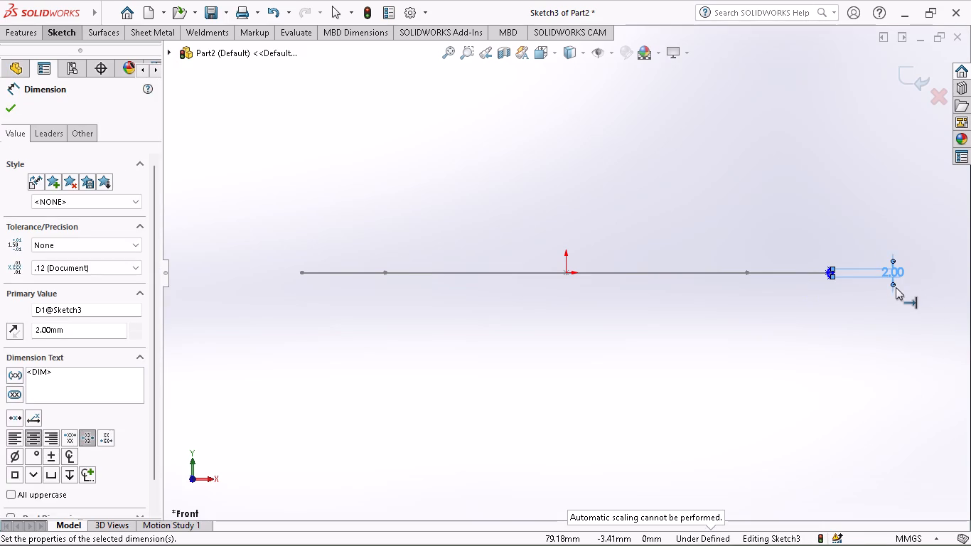
Set the ellipse's vertical height dimension to 4 mm.
{"action": "double_click", "coordinate": [891, 277]}
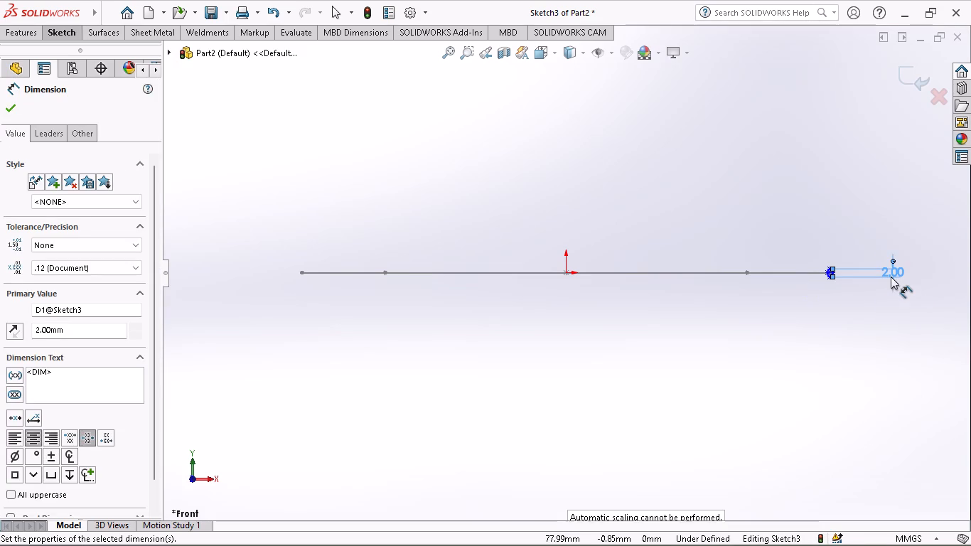
{"action": "key", "text": "4"}
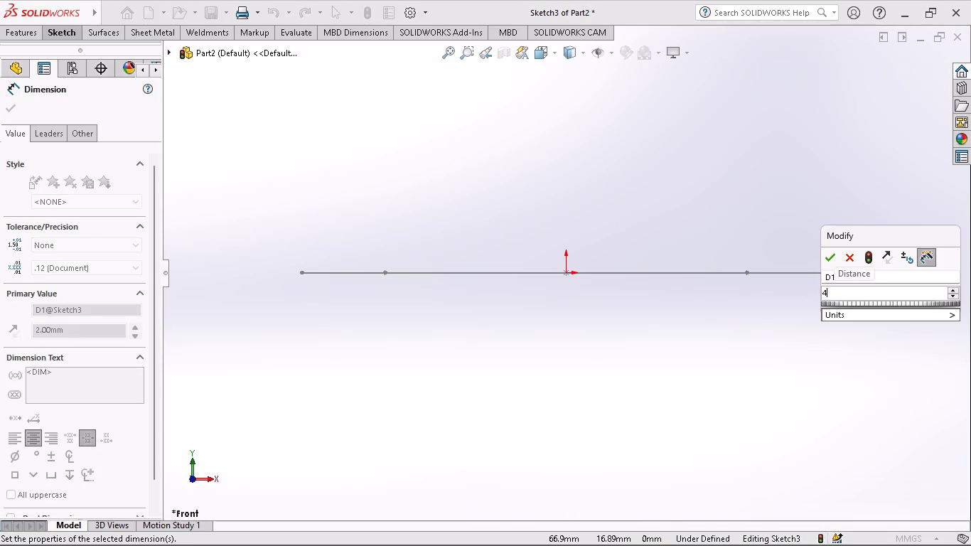
{"action": "key", "text": "Return"}
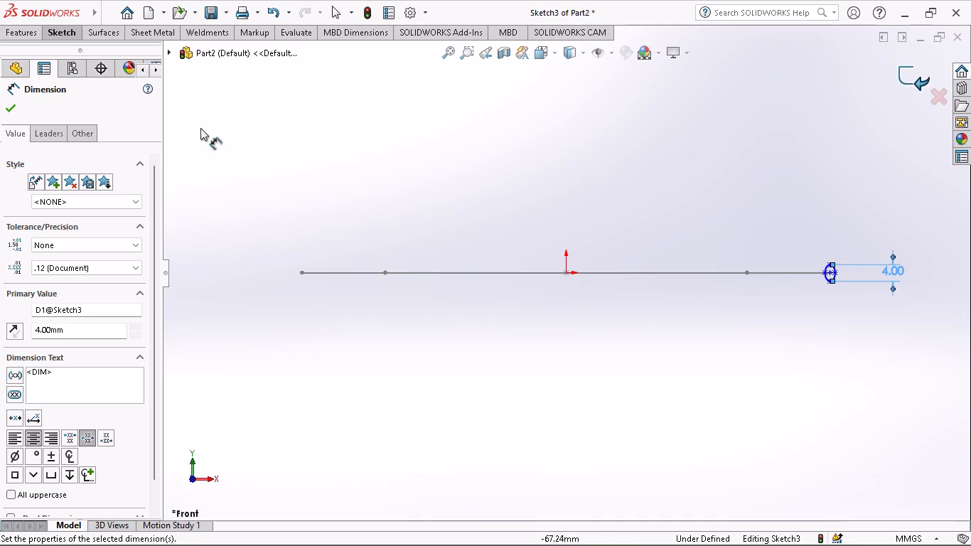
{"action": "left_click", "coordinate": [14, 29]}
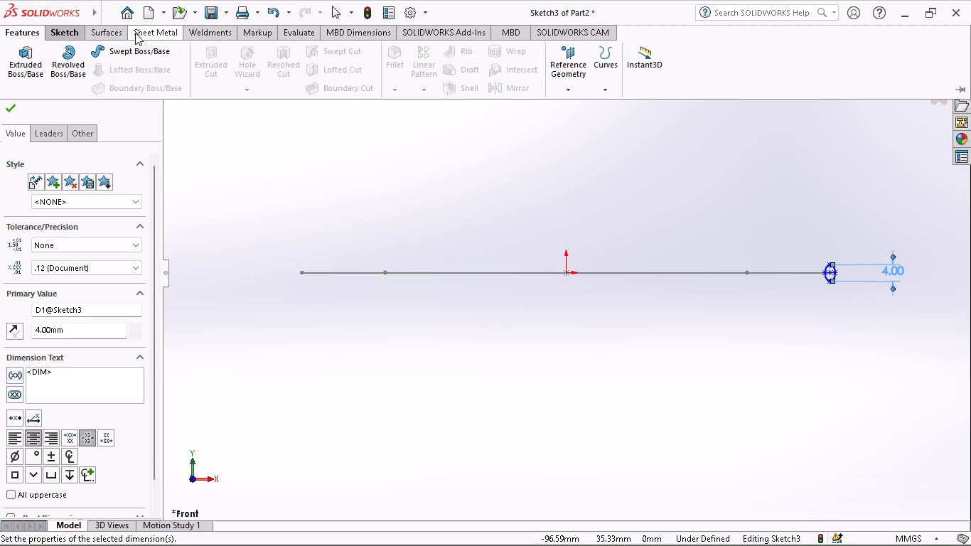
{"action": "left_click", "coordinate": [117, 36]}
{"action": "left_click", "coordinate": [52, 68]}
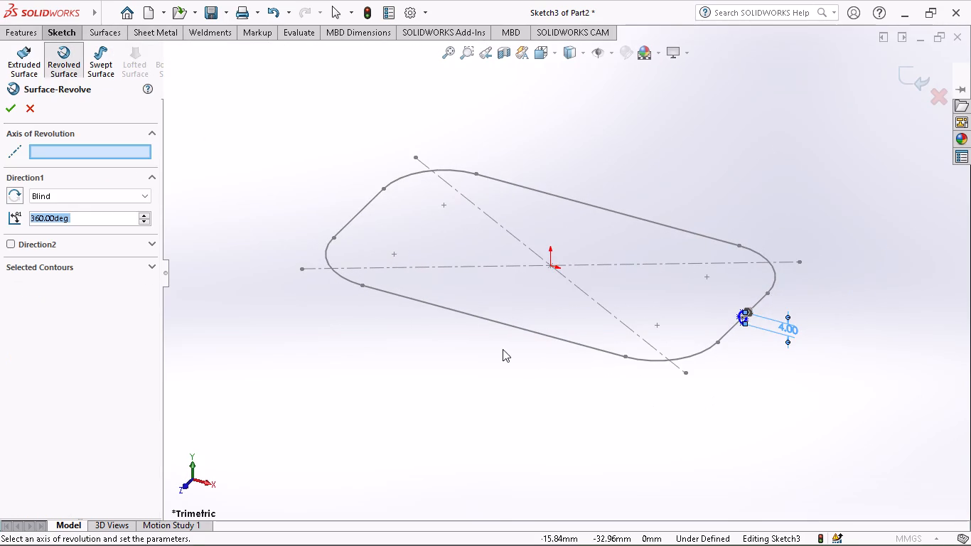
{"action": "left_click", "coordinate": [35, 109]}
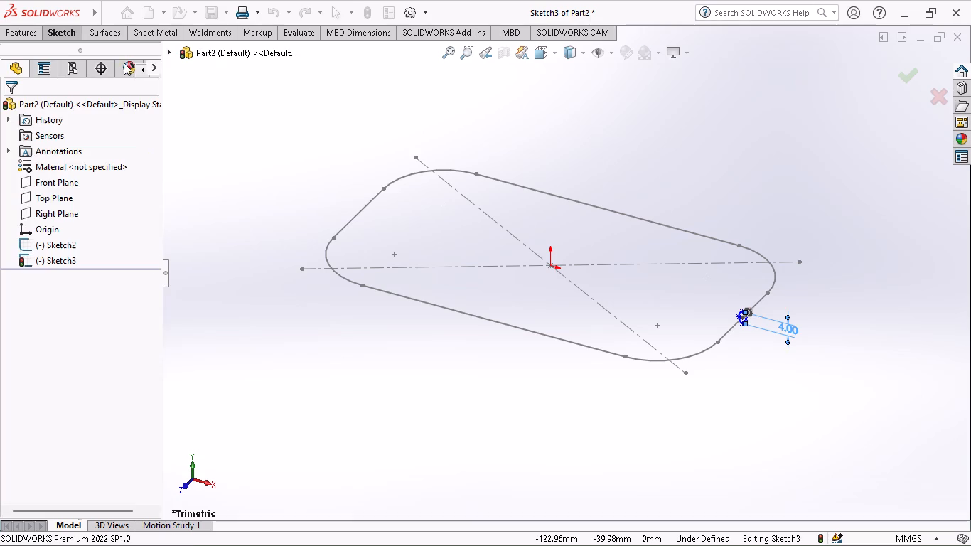
Create a swept surface using the ellipse sketch as the profile and the rounded rectangle sketch as the path.
{"action": "left_click", "coordinate": [123, 38]}
{"action": "left_click", "coordinate": [107, 70]}
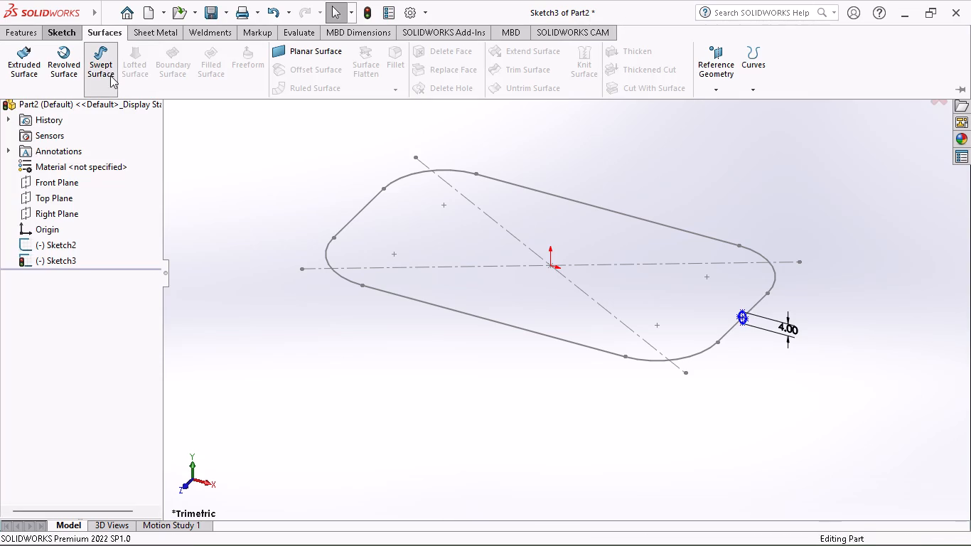
{"action": "left_click", "coordinate": [746, 325]}
{"action": "left_click", "coordinate": [571, 343]}
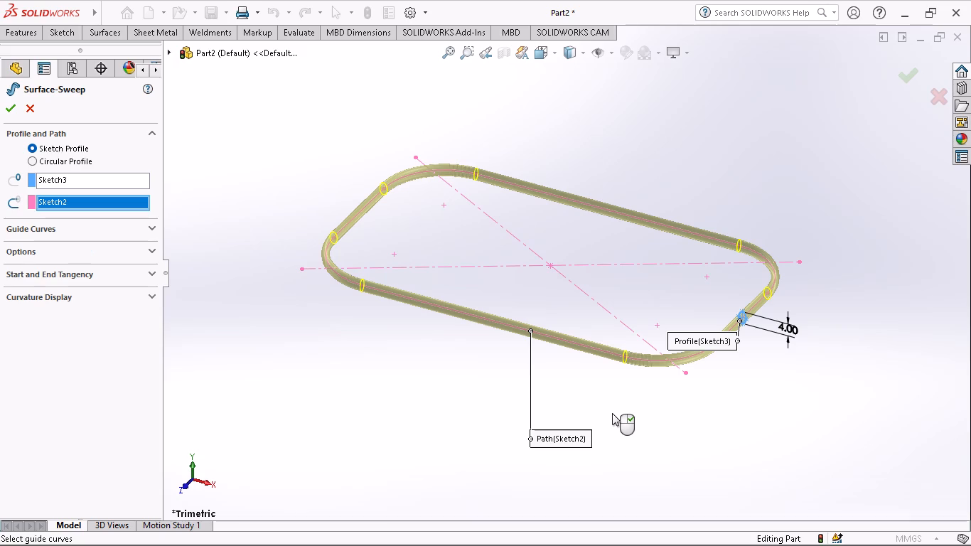
{"action": "left_click", "coordinate": [9, 111]}
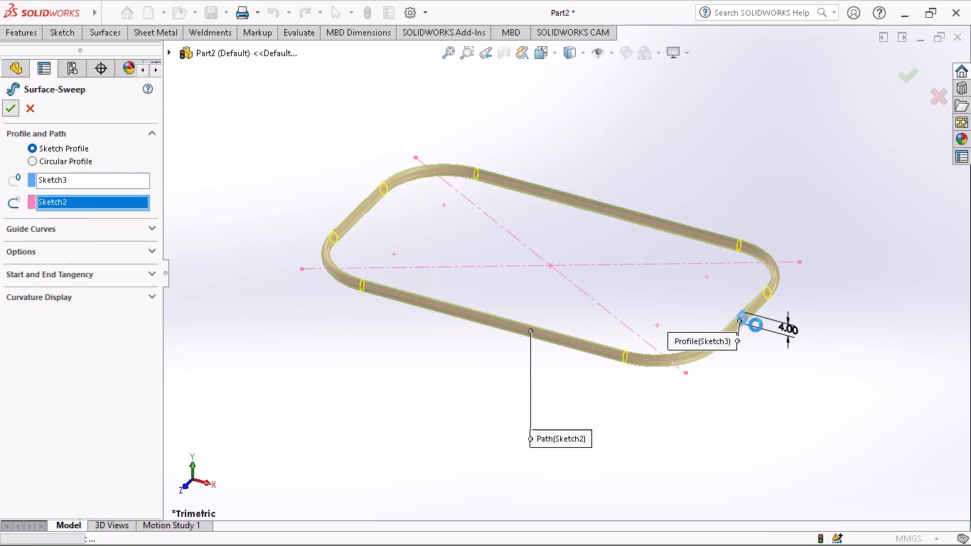
Start a new sketch on the Top Plane.
{"action": "middle_click_drag", "start_coordinate": [781, 350], "coordinate": [800, 283]}
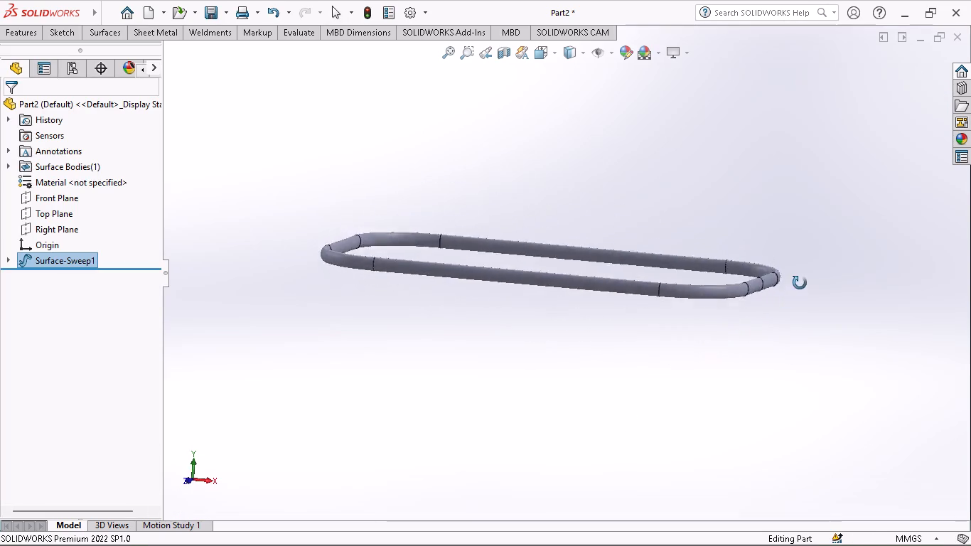
{"action": "middle_click_drag", "start_coordinate": [800, 283], "coordinate": [796, 279]}
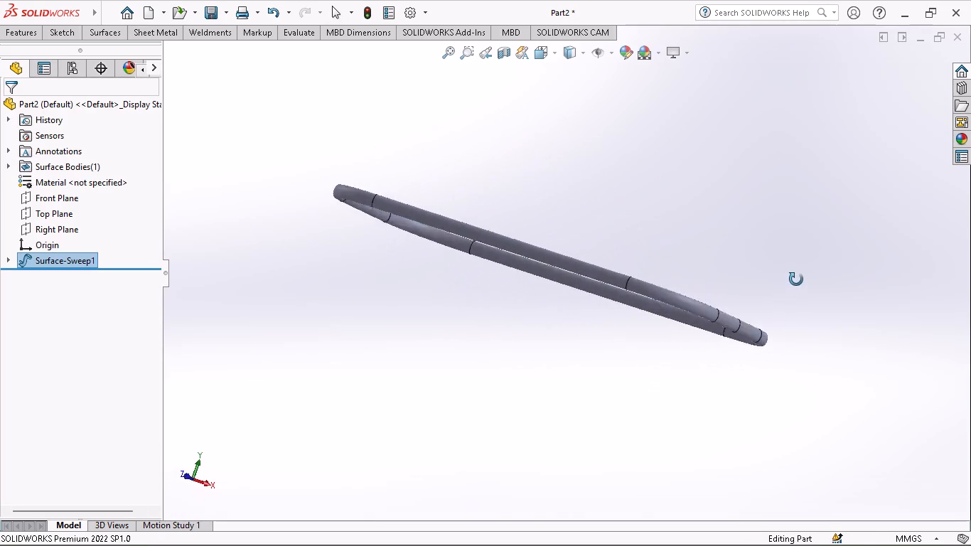
{"action": "middle_click_drag", "start_coordinate": [796, 279], "coordinate": [643, 205]}
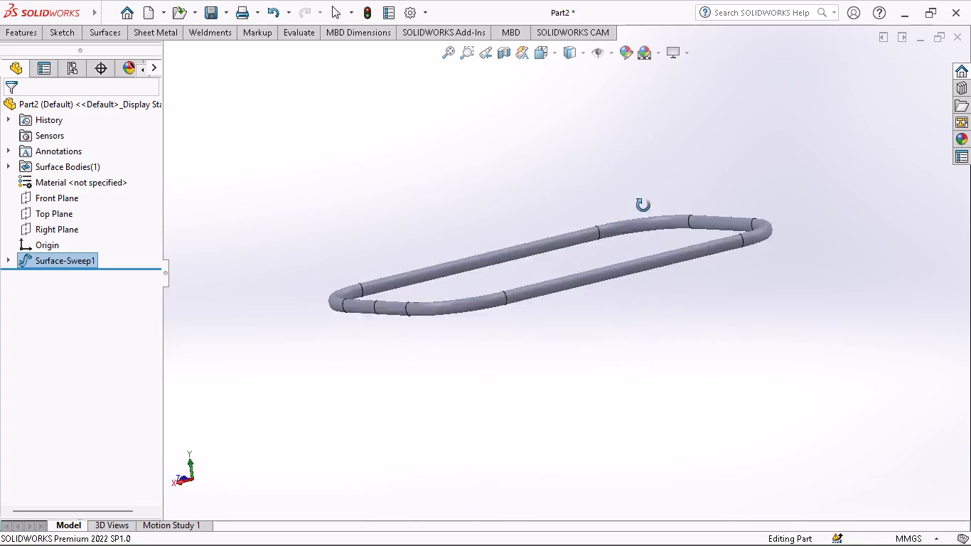
{"action": "middle_click_drag", "start_coordinate": [643, 205], "coordinate": [760, 229]}
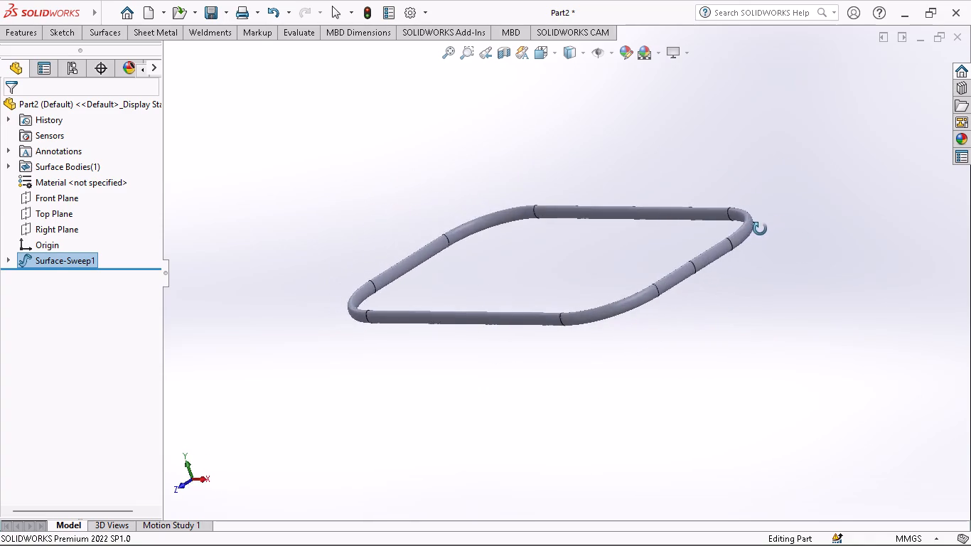
{"action": "middle_click_drag", "start_coordinate": [760, 229], "coordinate": [827, 231]}
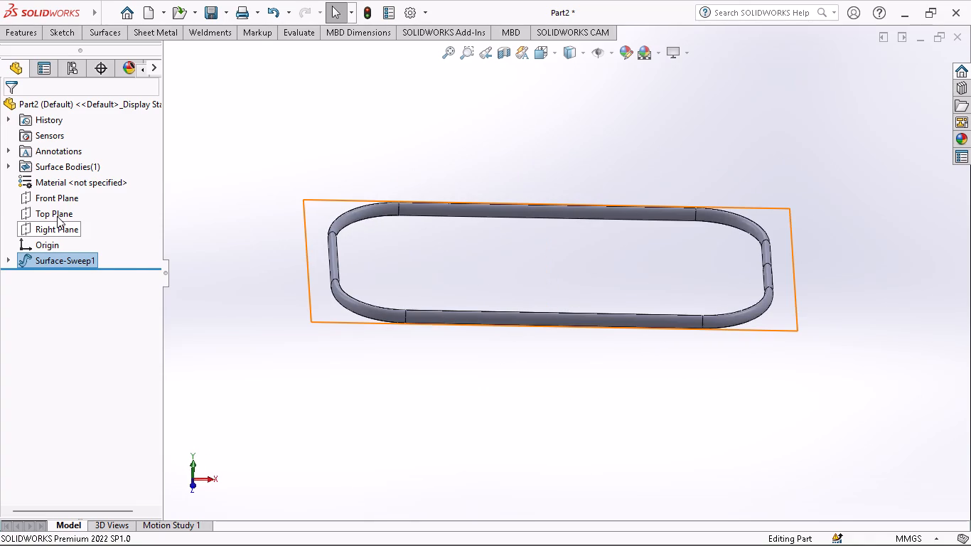
{"action": "left_click", "coordinate": [57, 216]}
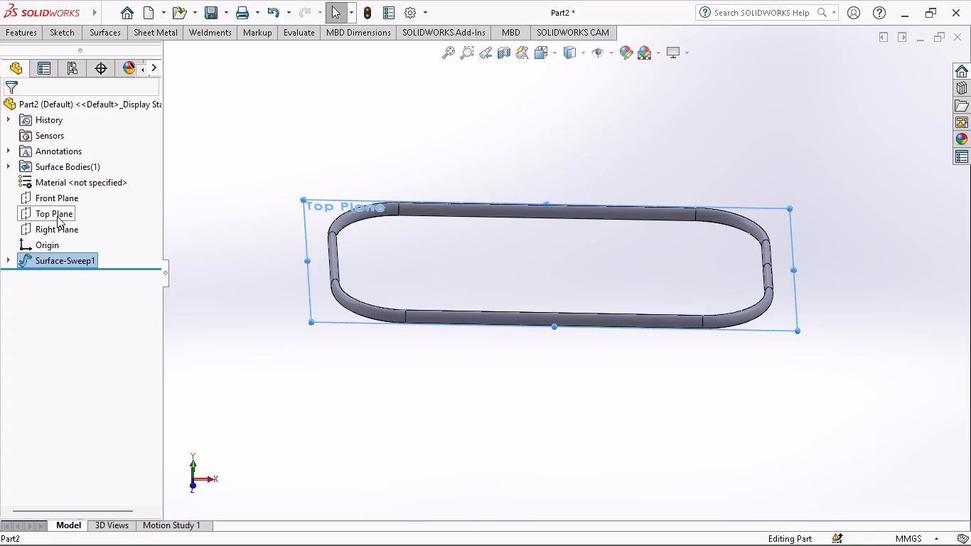
{"action": "left_click", "coordinate": [65, 203]}
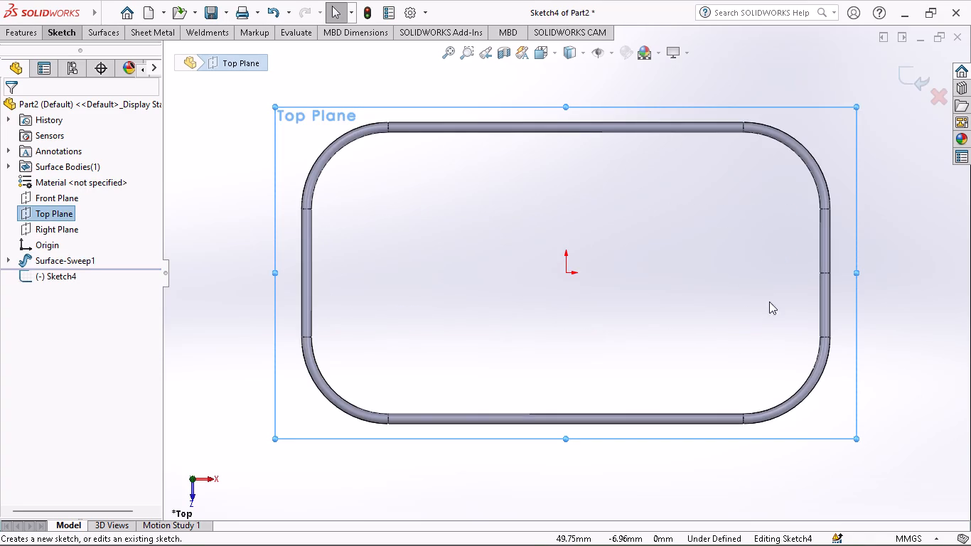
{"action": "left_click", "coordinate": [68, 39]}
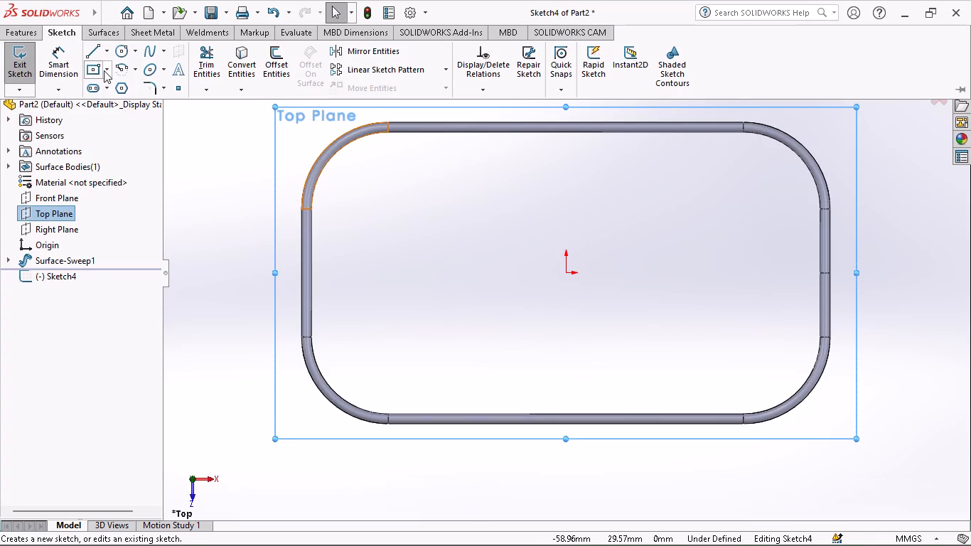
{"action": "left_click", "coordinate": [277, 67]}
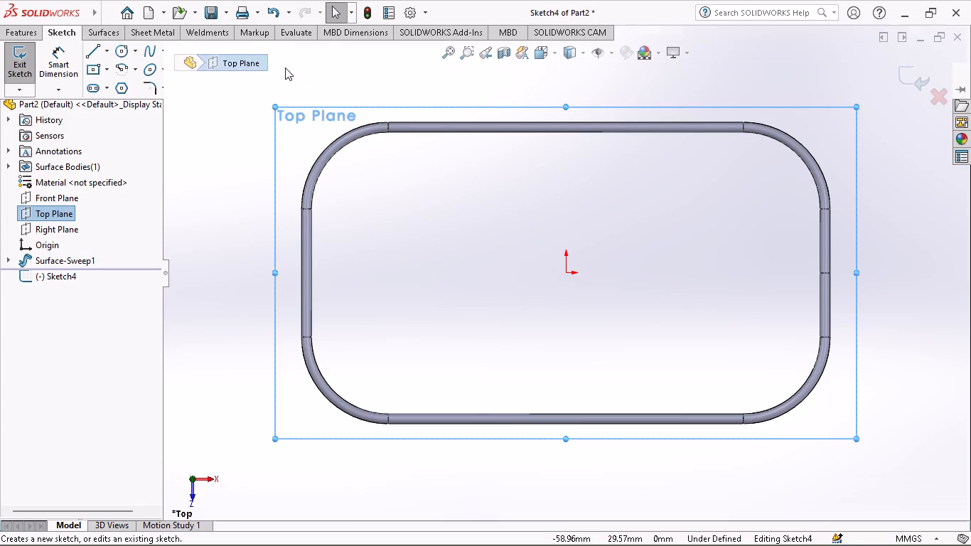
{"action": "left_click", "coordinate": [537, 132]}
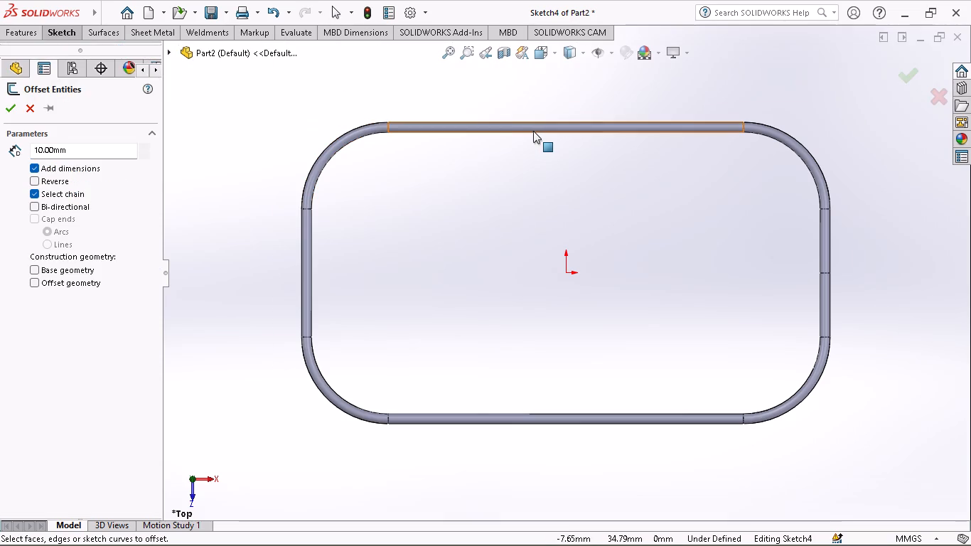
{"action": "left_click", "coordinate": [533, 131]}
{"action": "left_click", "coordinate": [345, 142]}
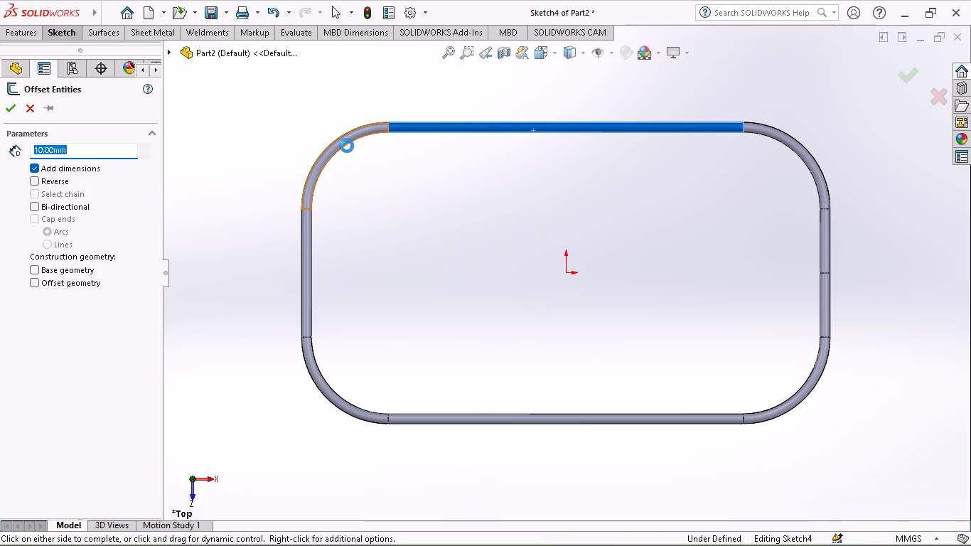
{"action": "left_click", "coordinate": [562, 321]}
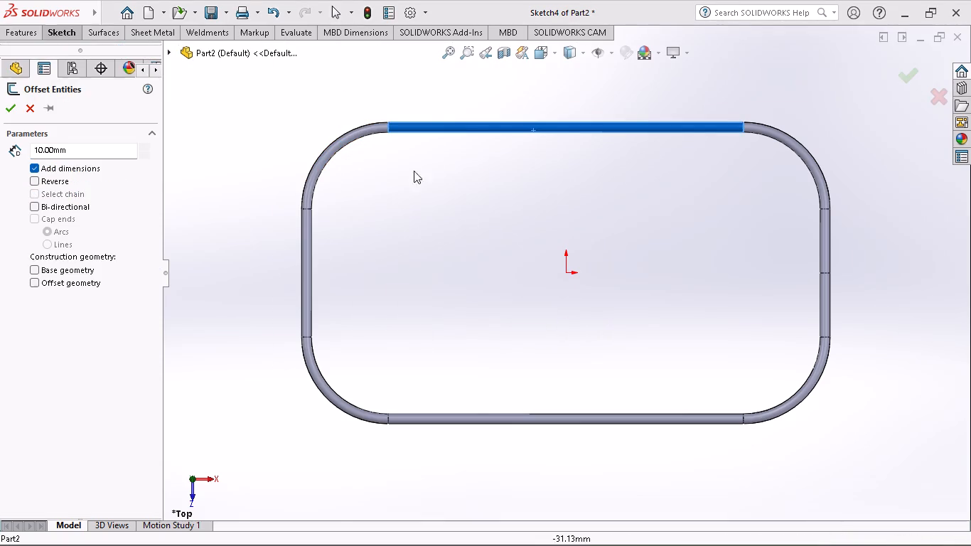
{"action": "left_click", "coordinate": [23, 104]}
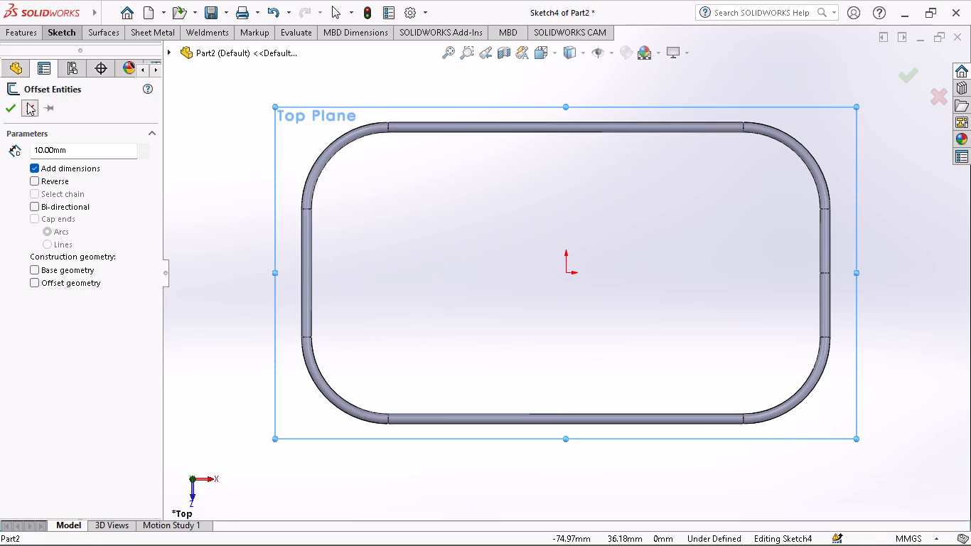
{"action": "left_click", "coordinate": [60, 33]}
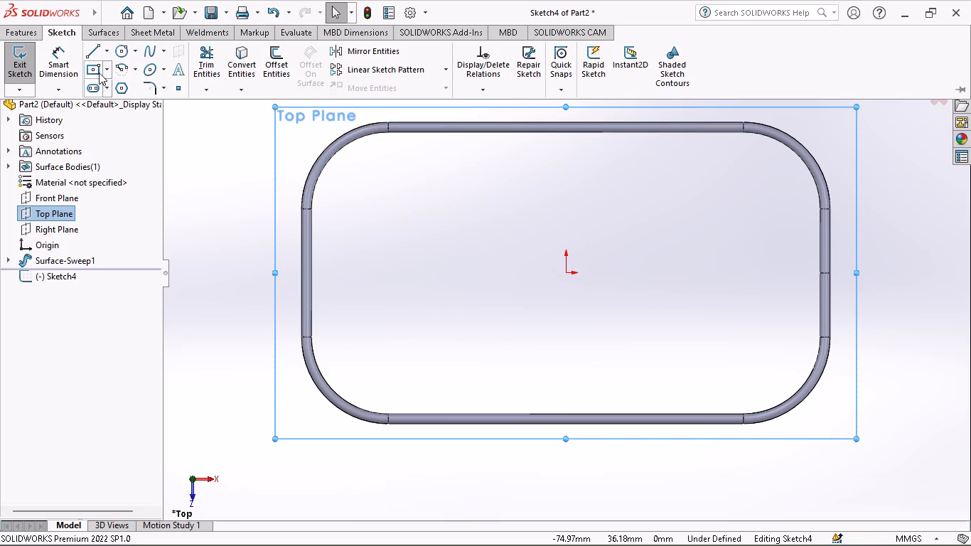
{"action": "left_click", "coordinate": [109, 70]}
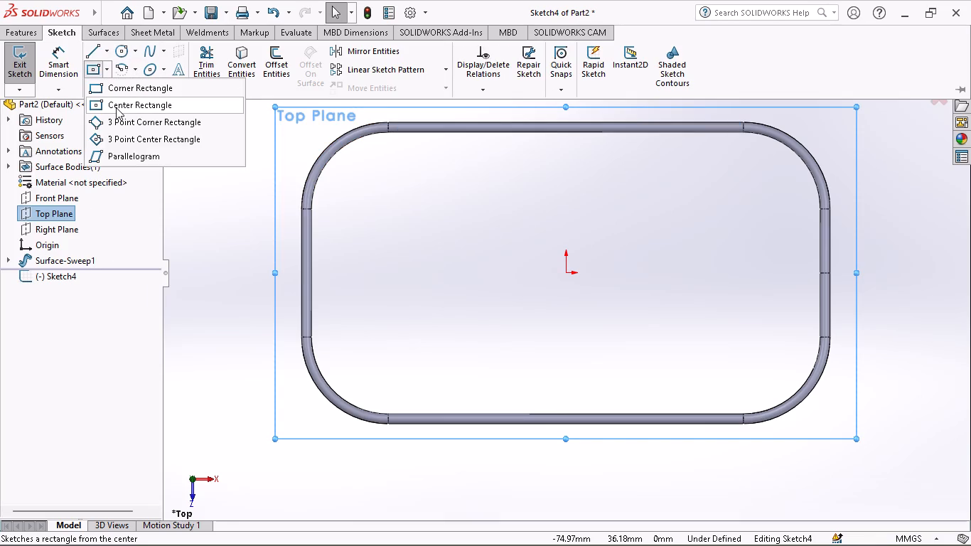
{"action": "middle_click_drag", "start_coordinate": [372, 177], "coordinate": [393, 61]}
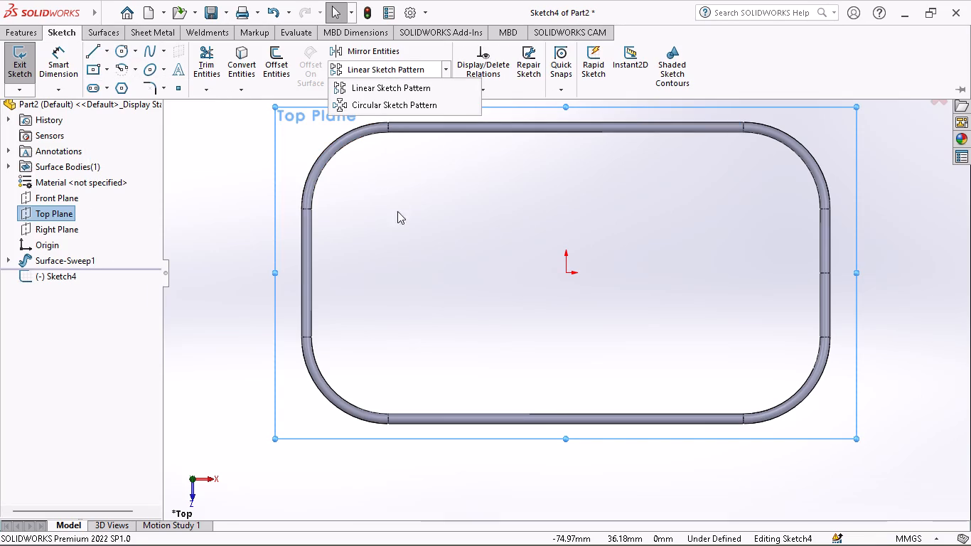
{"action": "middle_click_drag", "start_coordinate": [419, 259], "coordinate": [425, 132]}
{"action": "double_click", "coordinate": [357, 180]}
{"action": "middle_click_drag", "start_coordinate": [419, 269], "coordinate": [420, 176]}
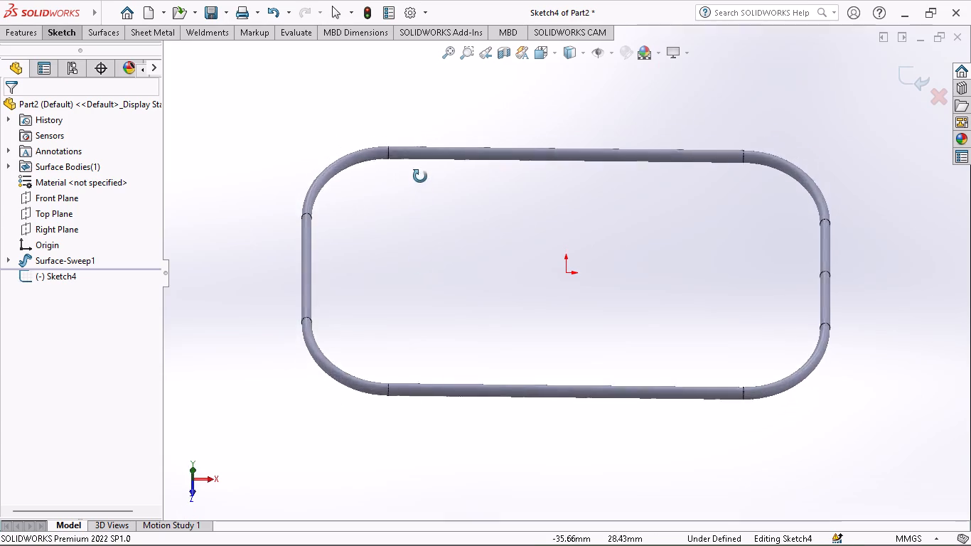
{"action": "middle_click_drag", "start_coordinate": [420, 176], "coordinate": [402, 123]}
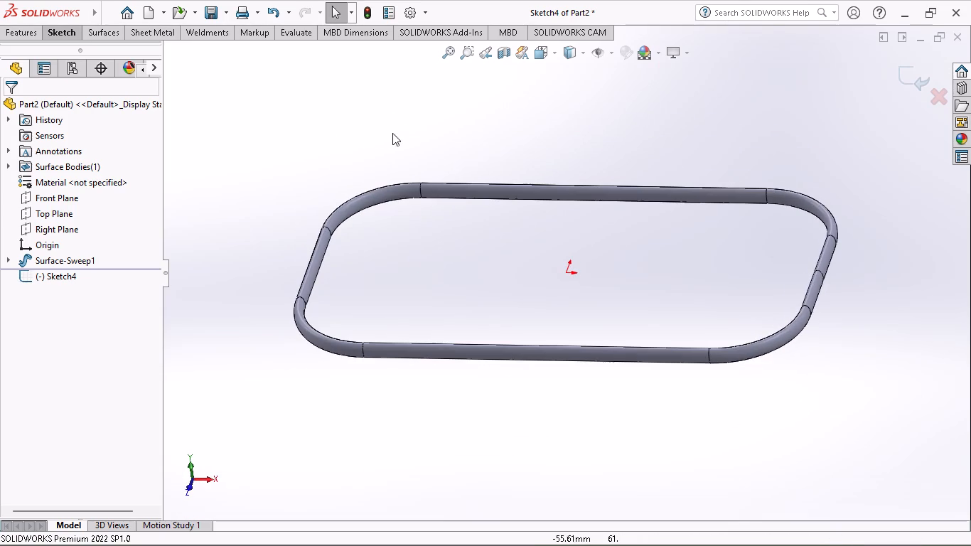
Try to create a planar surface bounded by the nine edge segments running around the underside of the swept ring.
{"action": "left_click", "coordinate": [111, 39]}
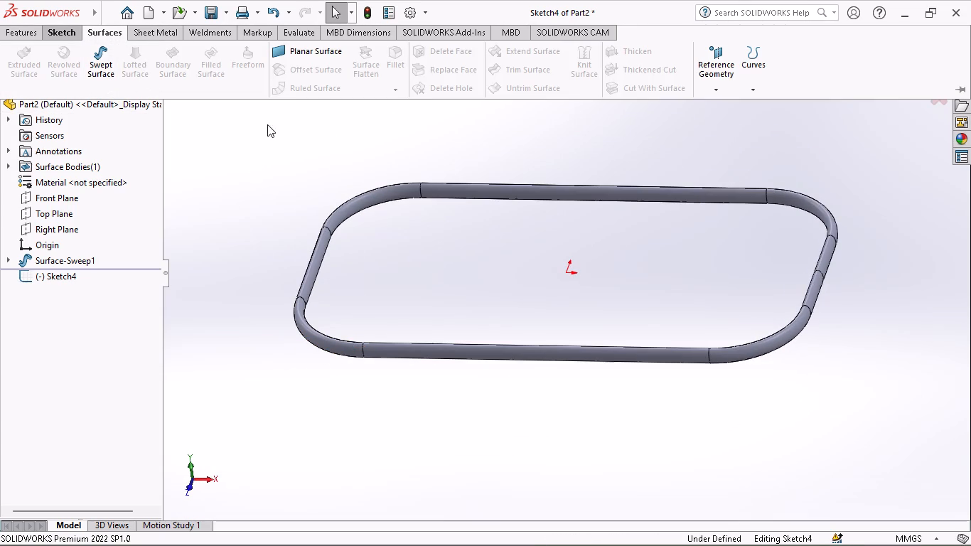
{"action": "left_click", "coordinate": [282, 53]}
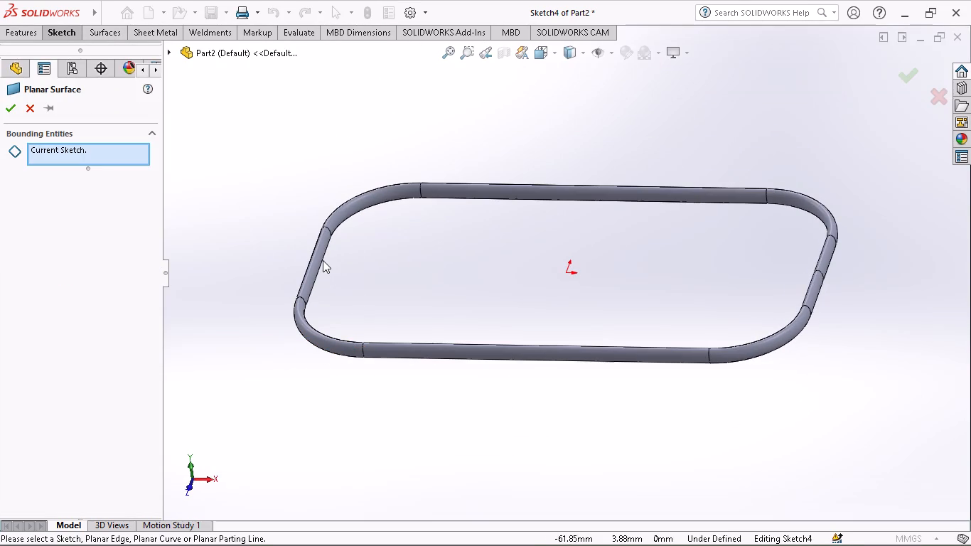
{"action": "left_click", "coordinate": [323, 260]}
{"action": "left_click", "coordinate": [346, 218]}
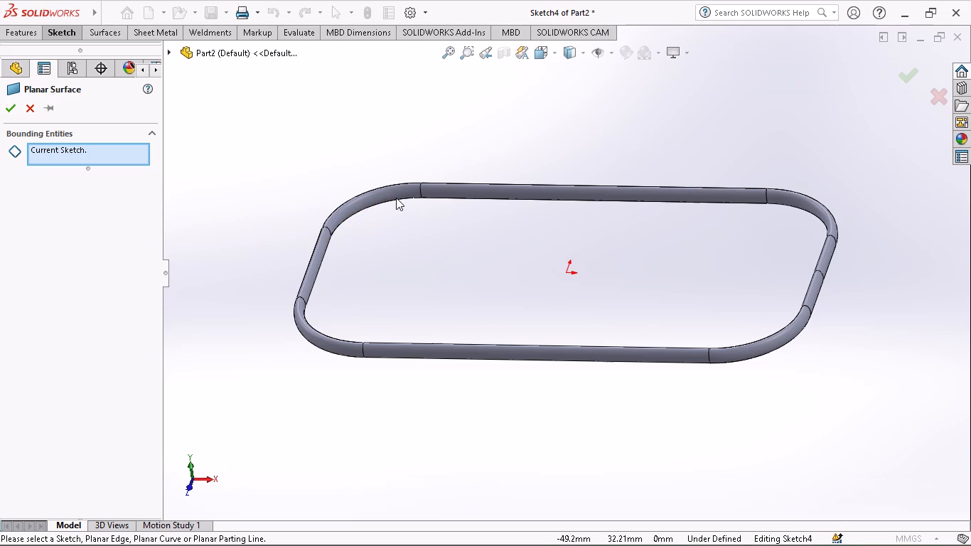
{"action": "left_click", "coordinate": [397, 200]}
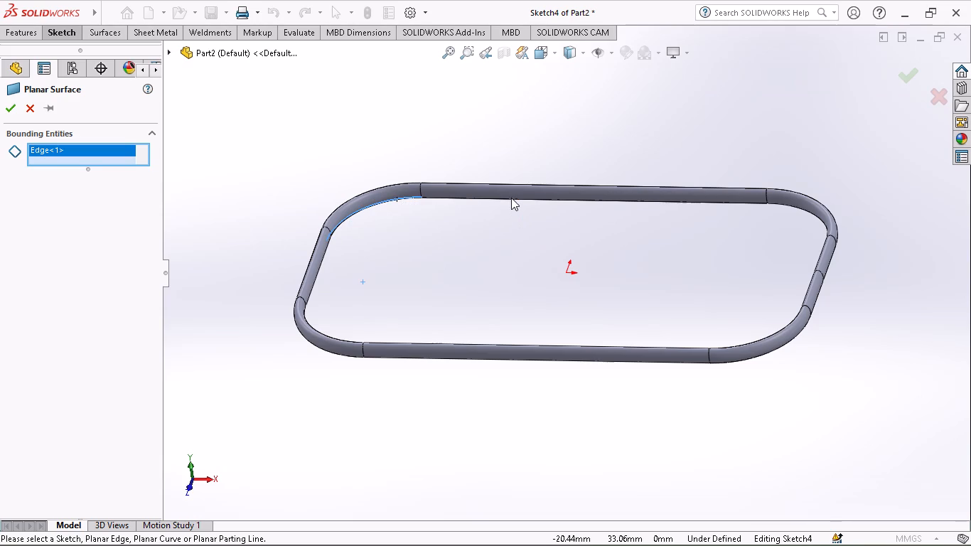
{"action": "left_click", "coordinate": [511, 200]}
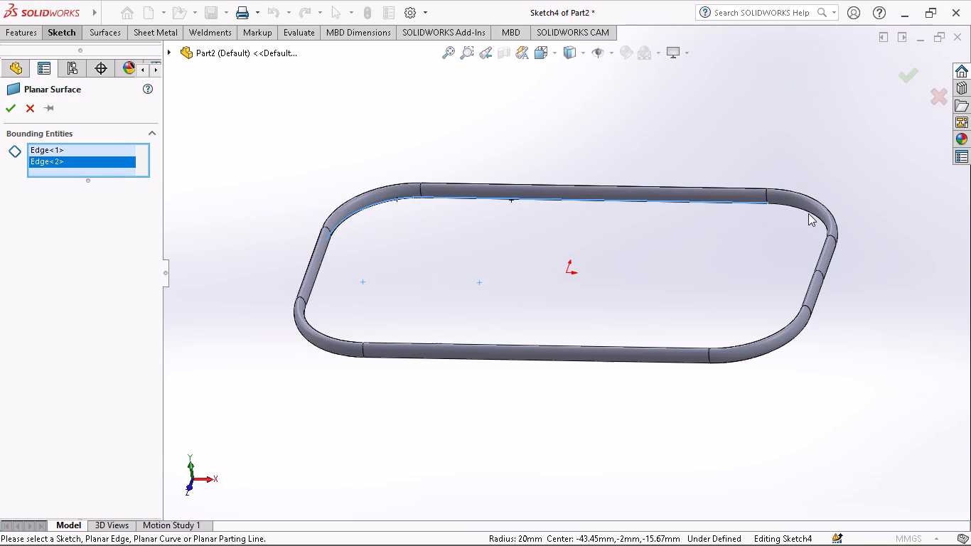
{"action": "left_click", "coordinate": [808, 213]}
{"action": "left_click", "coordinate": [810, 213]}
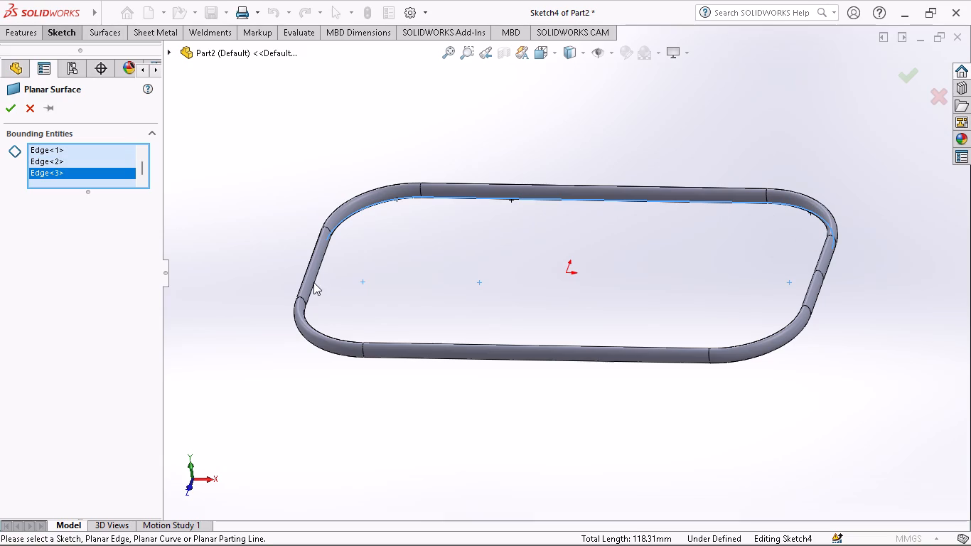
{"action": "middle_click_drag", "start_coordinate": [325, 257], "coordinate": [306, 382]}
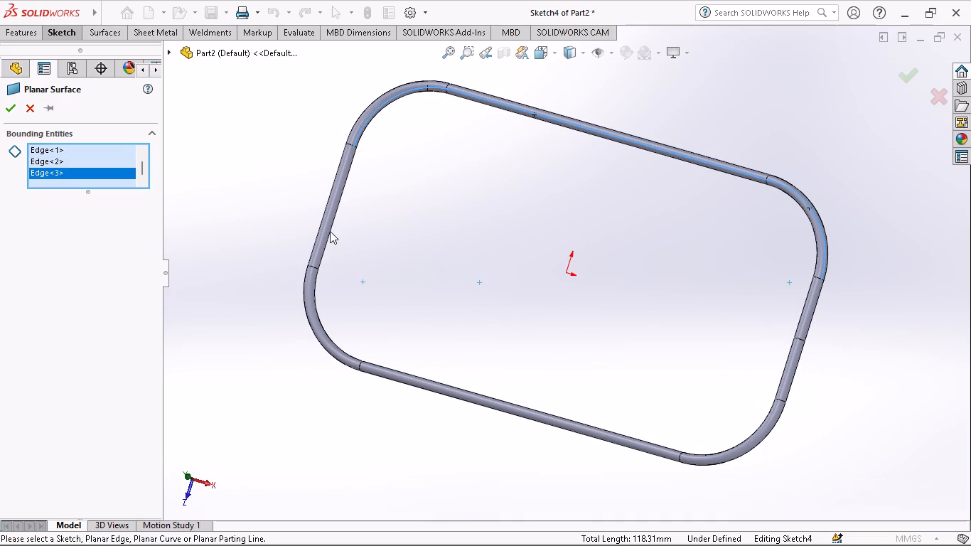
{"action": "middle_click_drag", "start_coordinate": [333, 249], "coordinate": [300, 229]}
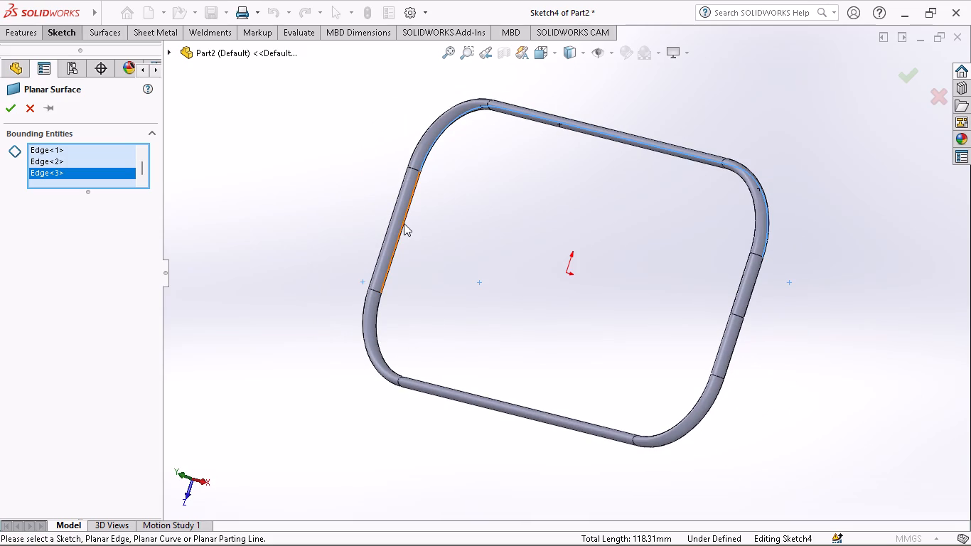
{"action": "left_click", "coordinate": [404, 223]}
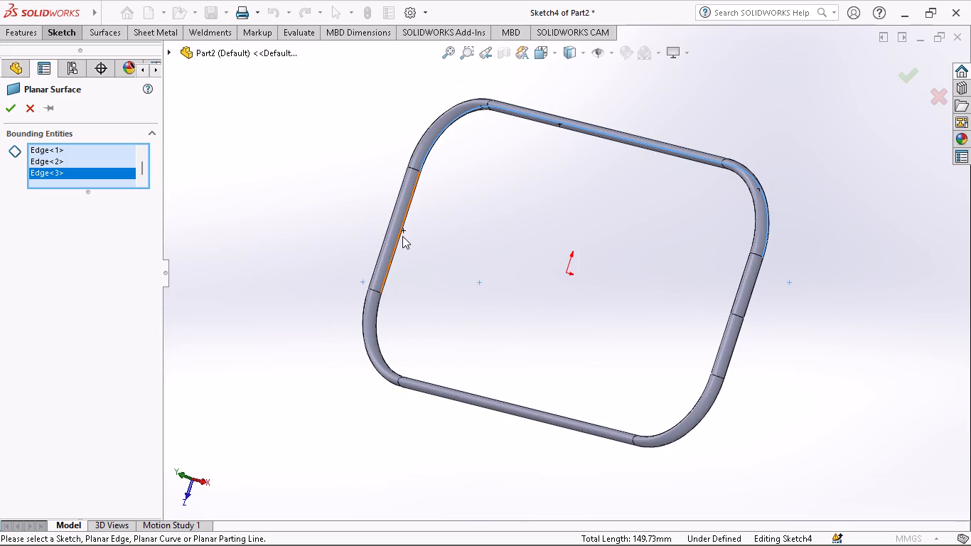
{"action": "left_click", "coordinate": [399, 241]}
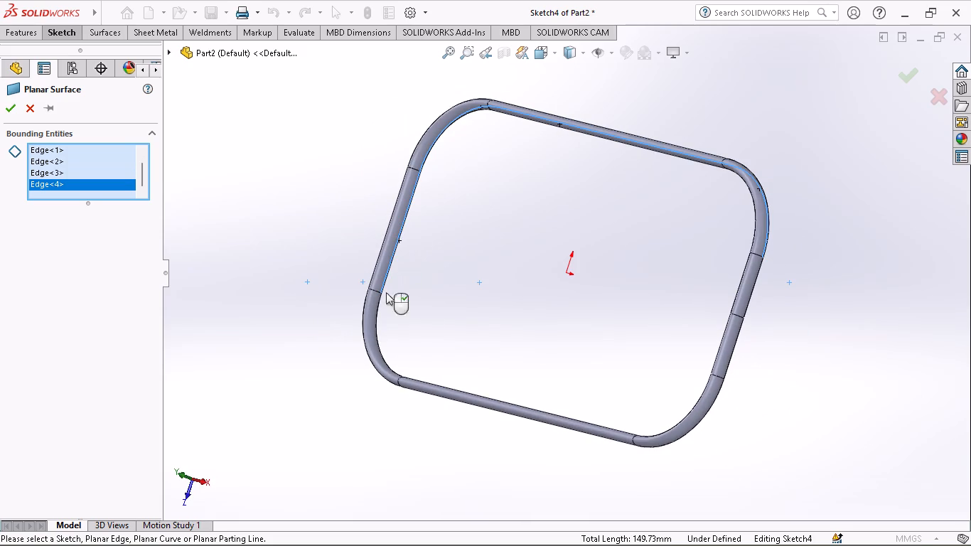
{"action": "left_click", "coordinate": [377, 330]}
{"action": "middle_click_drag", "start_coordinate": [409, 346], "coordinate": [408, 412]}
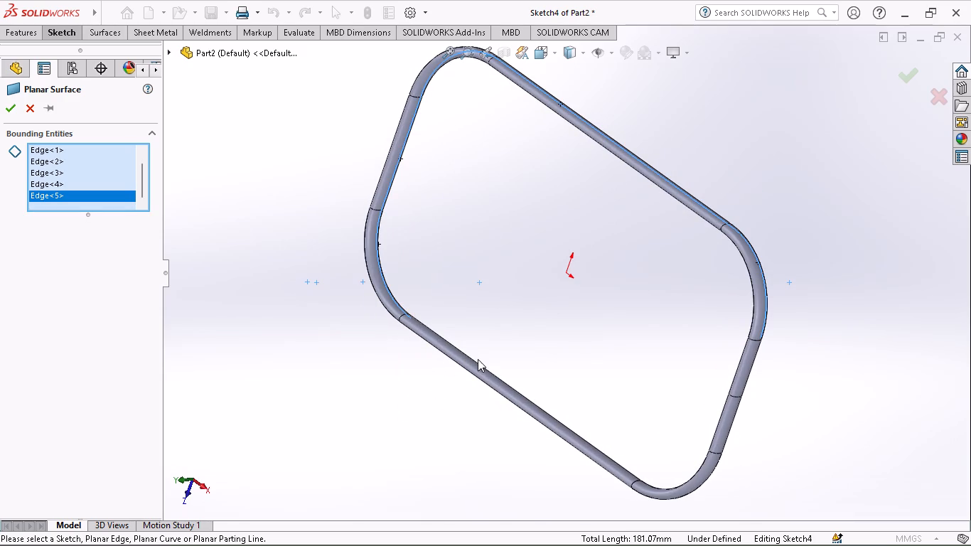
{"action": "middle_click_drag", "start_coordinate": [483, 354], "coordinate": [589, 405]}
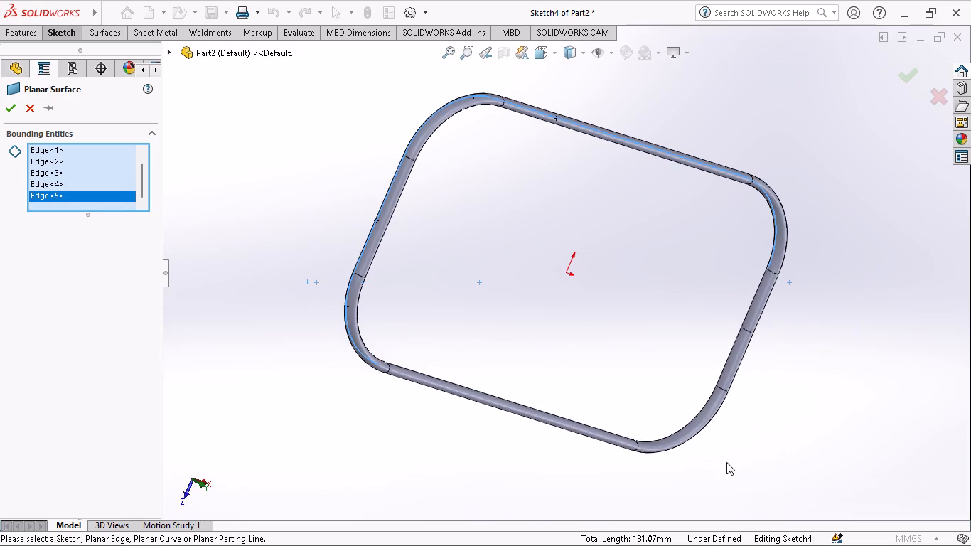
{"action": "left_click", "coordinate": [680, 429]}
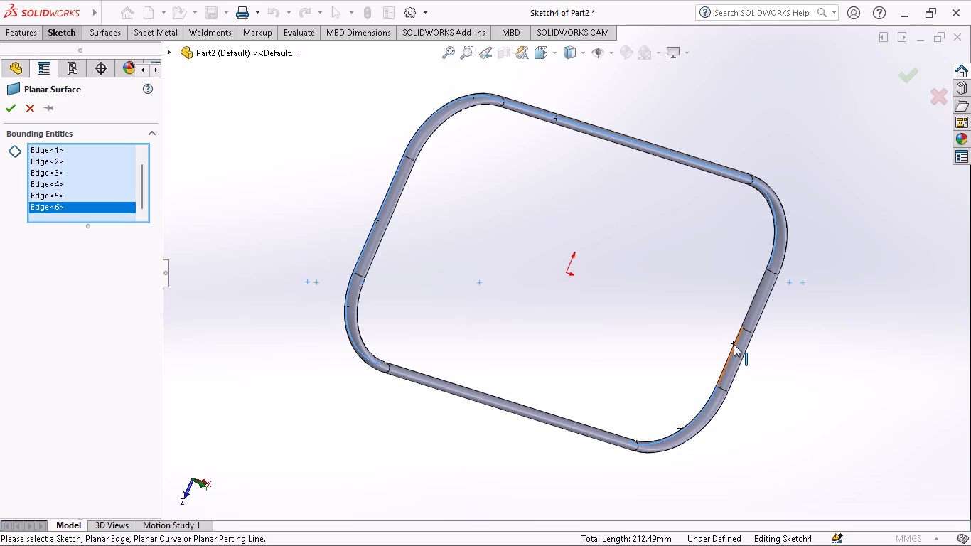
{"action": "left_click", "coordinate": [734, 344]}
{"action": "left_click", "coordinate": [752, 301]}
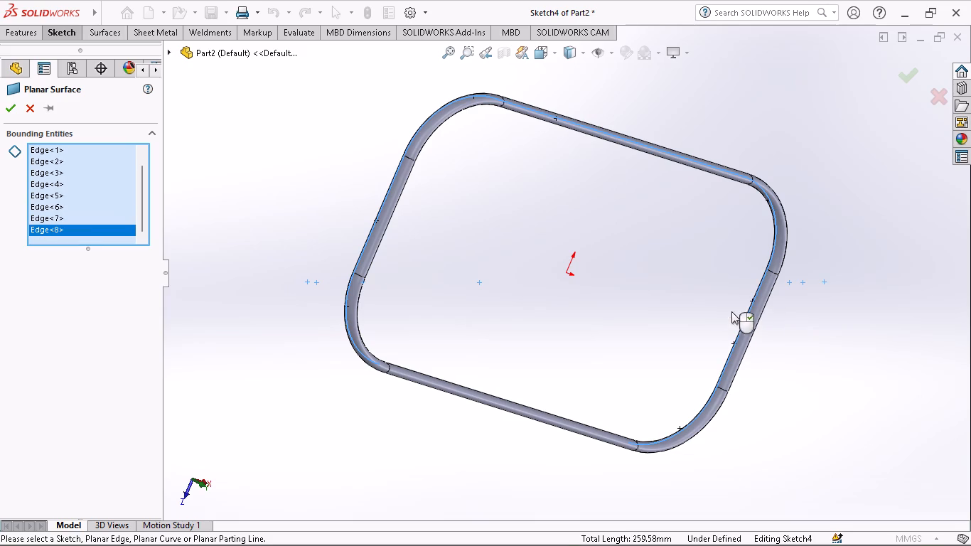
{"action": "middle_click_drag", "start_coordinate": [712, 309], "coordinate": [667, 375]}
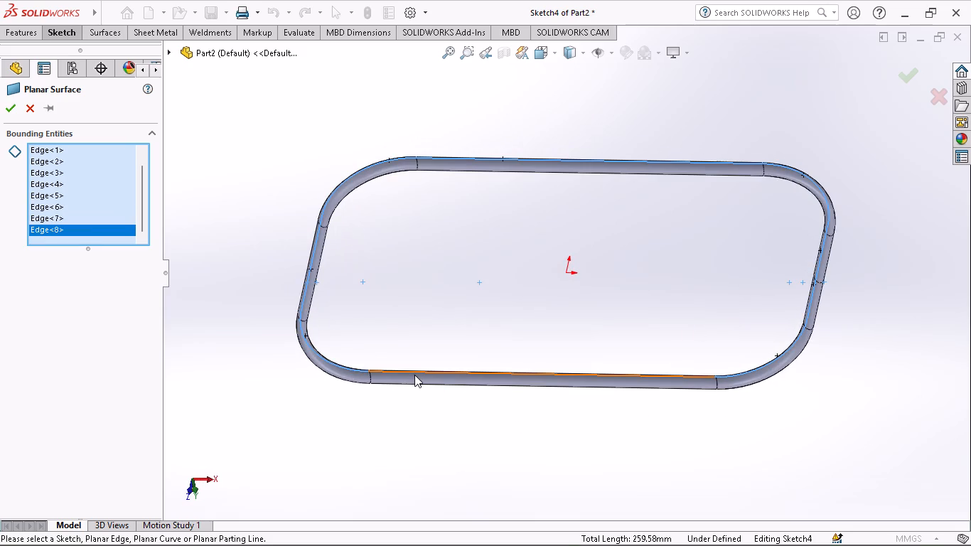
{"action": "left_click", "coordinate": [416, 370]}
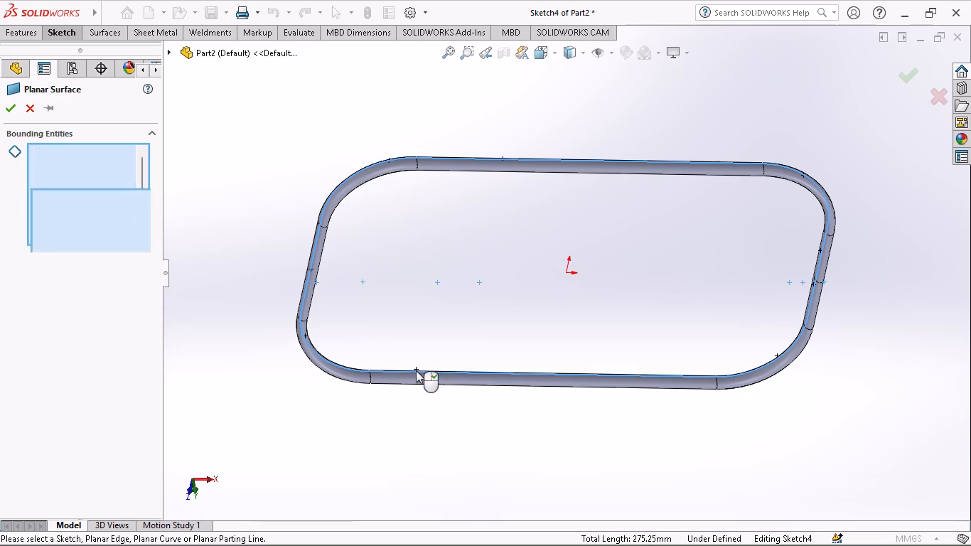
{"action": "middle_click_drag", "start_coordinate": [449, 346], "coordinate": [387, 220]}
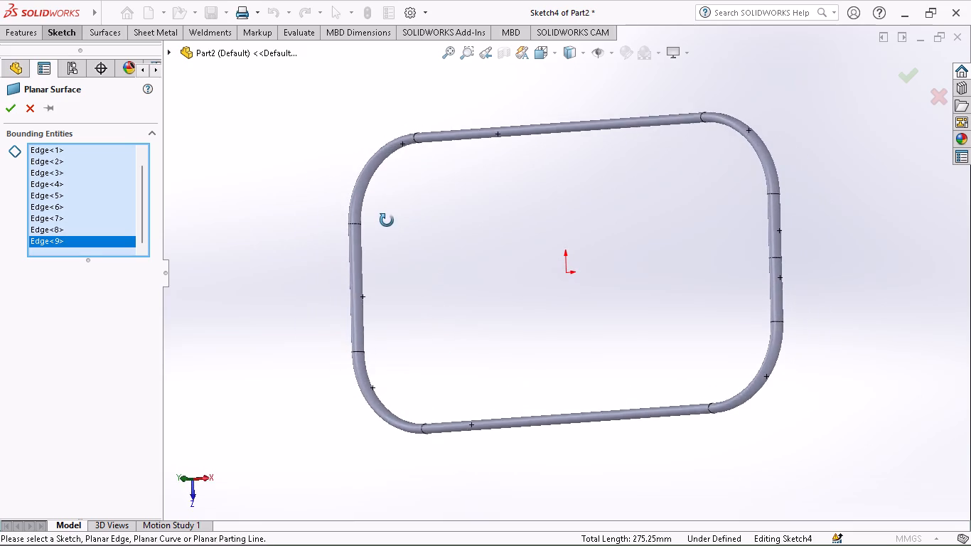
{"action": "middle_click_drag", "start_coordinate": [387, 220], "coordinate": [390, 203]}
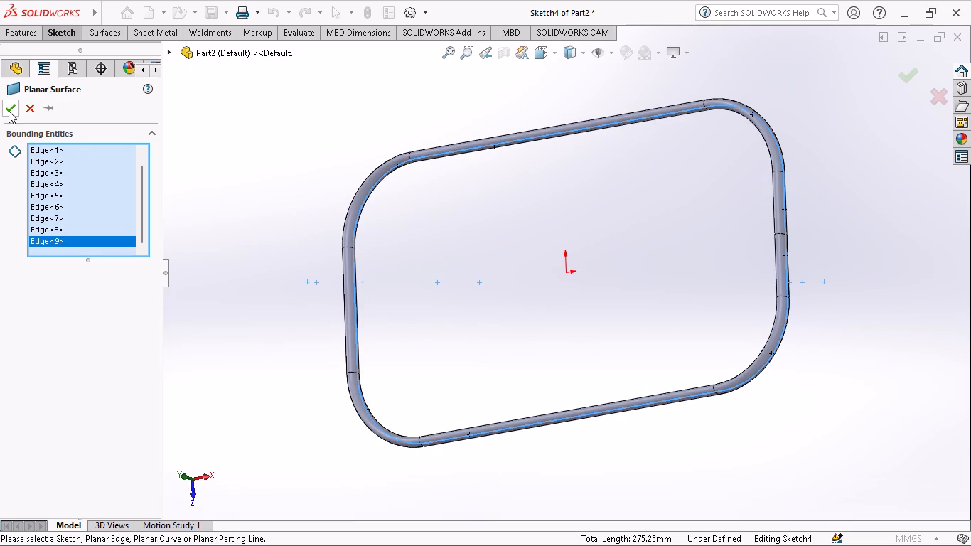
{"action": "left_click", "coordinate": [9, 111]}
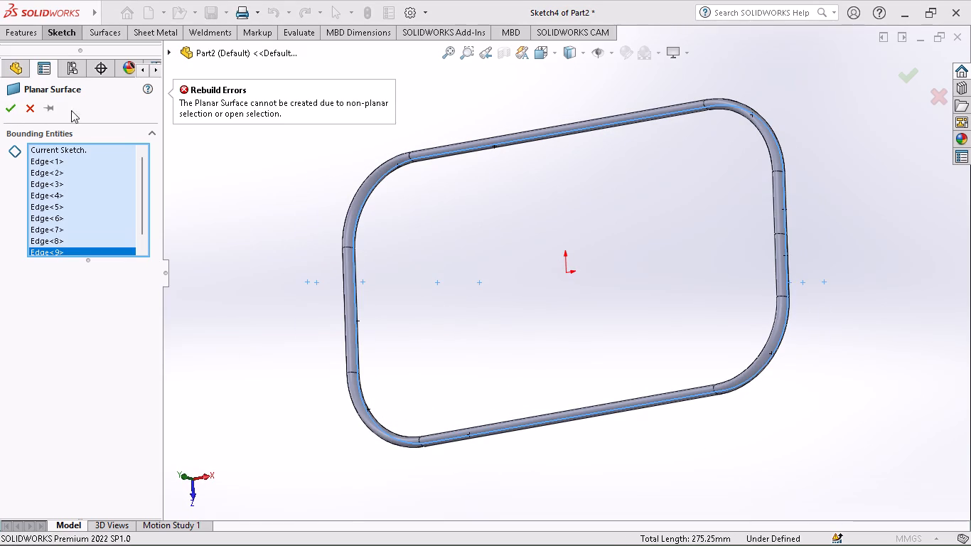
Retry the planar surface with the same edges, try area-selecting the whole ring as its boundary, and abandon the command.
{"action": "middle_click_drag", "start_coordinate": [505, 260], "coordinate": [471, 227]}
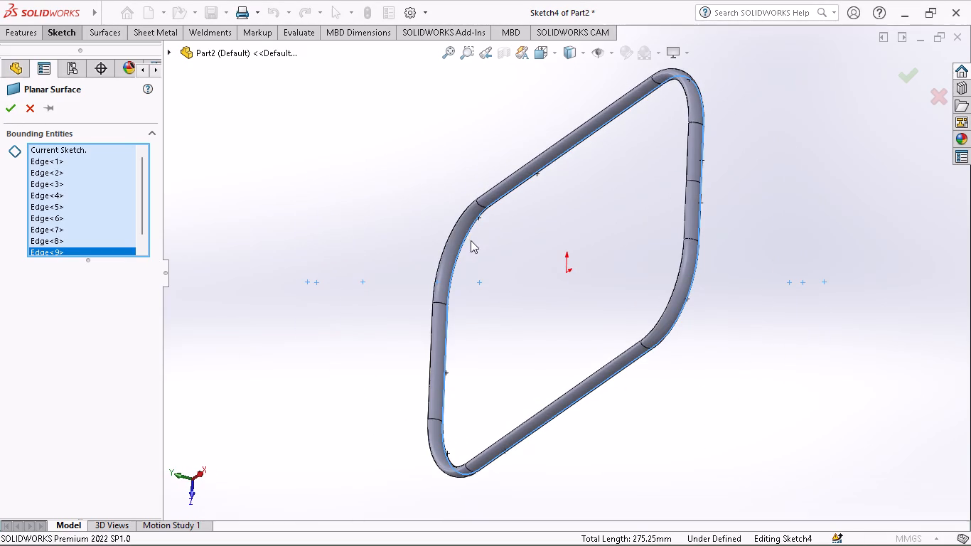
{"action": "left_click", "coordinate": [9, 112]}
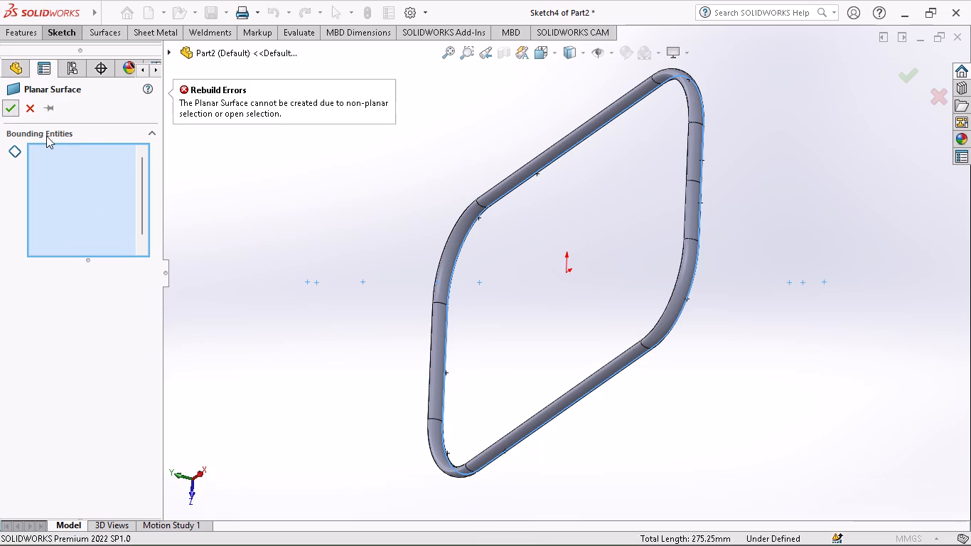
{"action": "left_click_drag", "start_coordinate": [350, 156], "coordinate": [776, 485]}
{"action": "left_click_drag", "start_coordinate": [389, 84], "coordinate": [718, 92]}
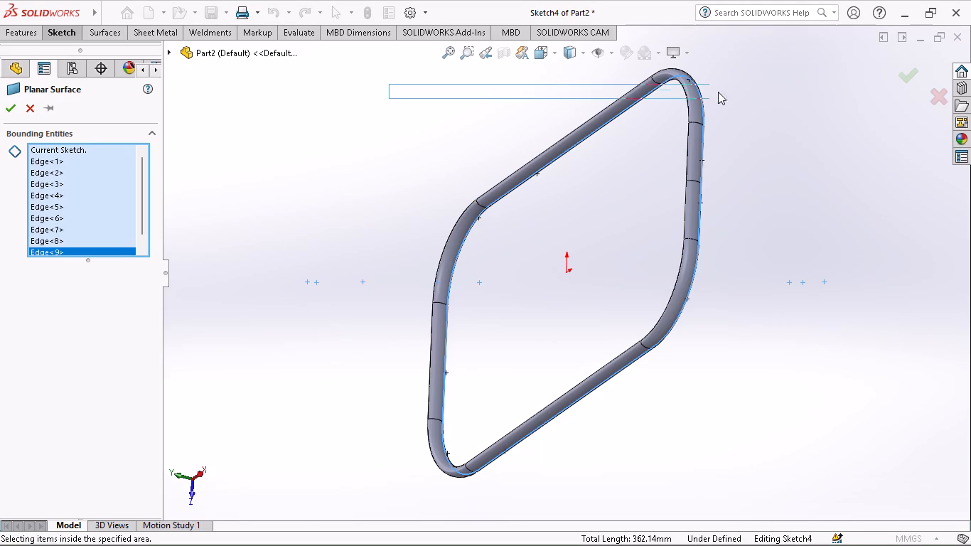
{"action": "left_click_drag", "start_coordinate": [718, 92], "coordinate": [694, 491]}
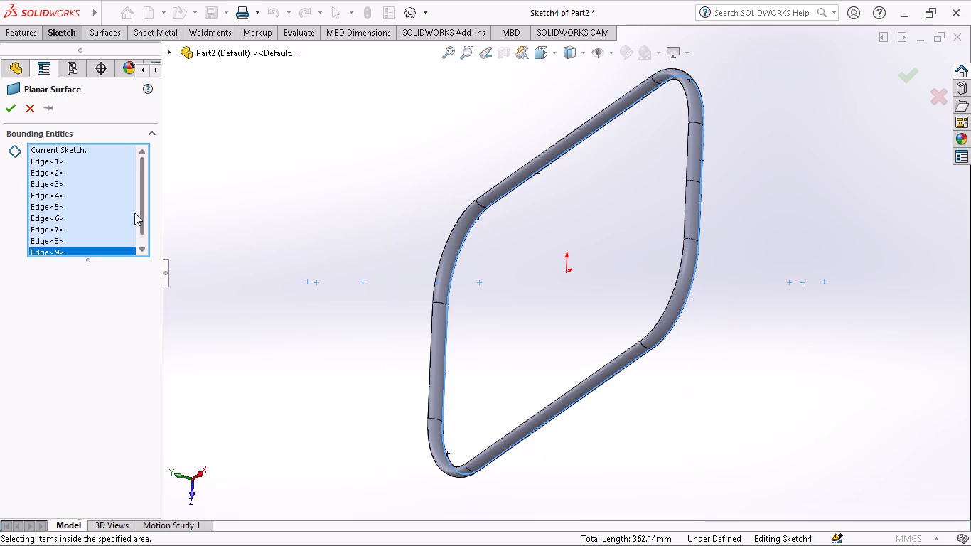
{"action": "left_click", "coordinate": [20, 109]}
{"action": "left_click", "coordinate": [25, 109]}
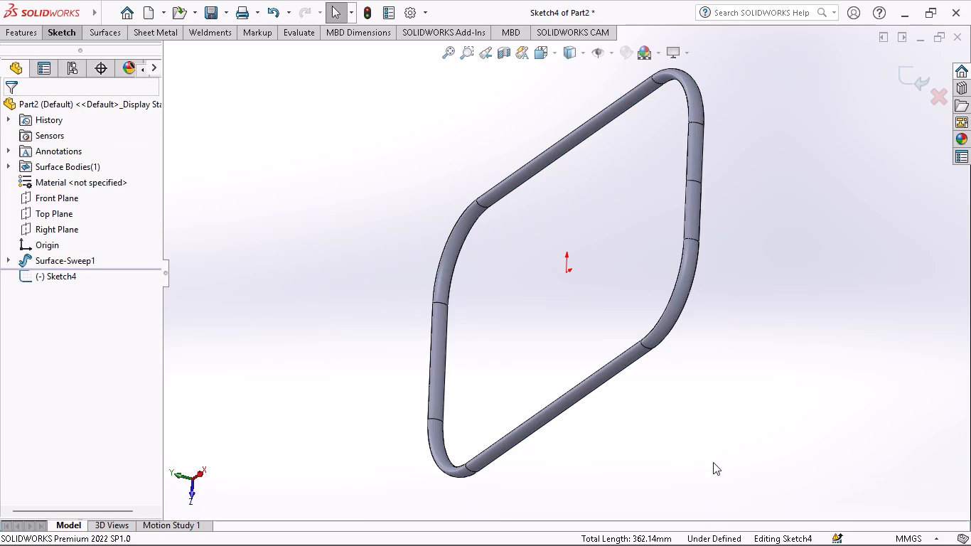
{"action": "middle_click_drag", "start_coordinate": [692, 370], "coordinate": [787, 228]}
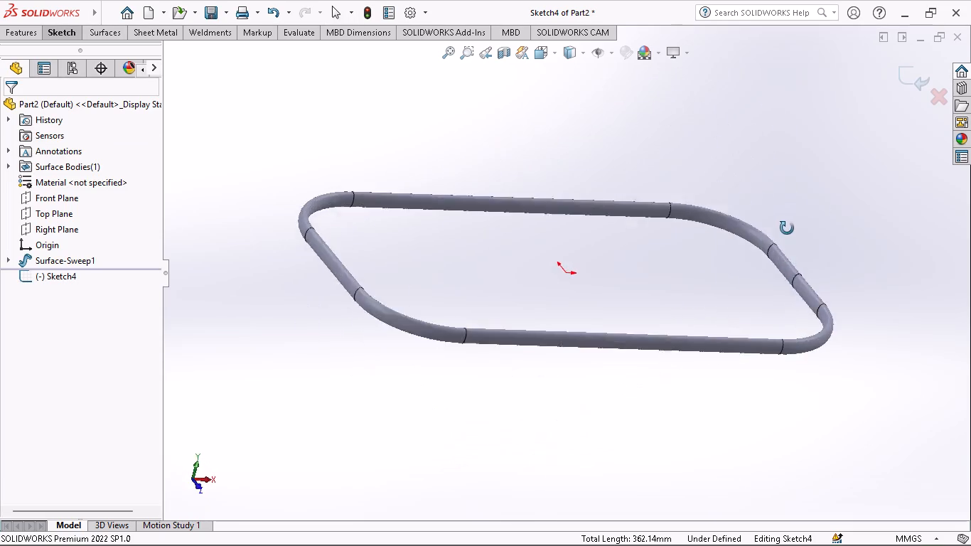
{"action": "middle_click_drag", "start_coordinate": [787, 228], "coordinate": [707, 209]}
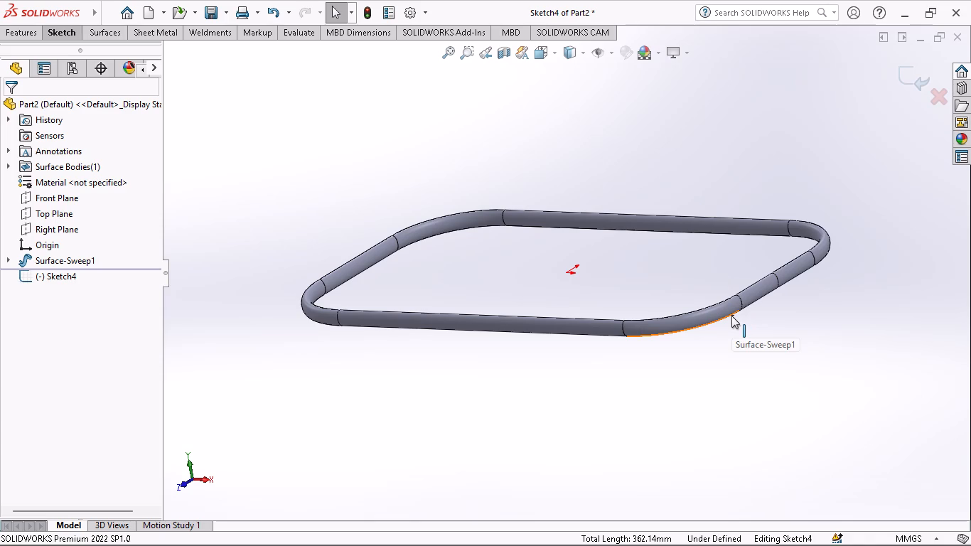
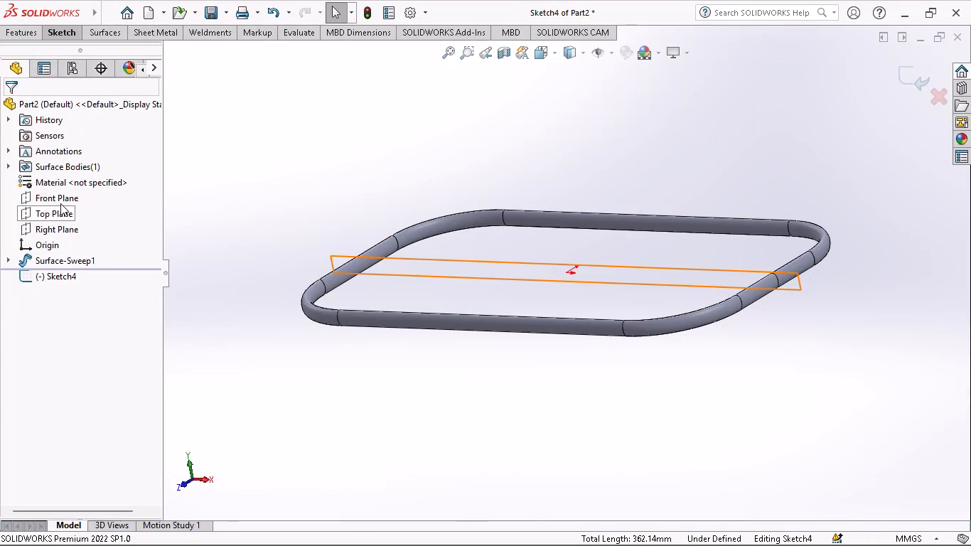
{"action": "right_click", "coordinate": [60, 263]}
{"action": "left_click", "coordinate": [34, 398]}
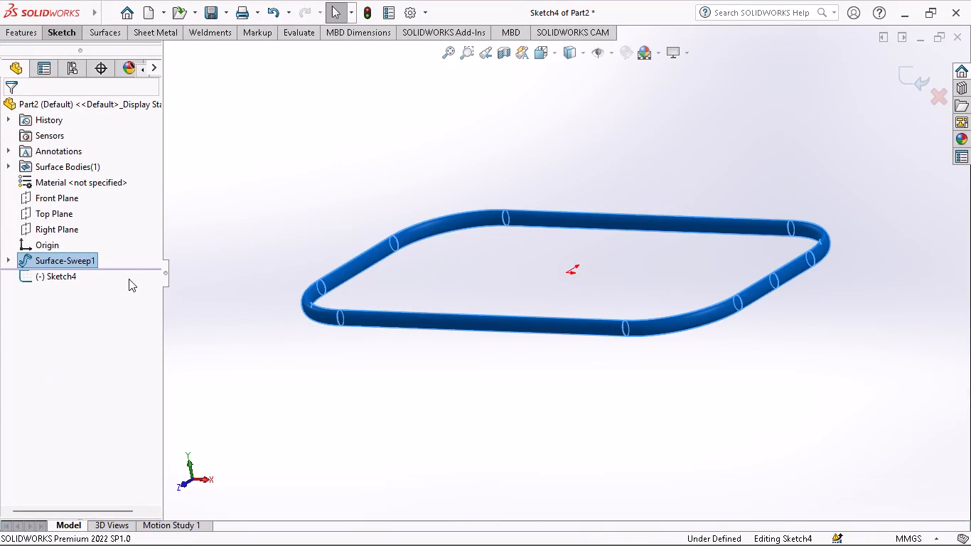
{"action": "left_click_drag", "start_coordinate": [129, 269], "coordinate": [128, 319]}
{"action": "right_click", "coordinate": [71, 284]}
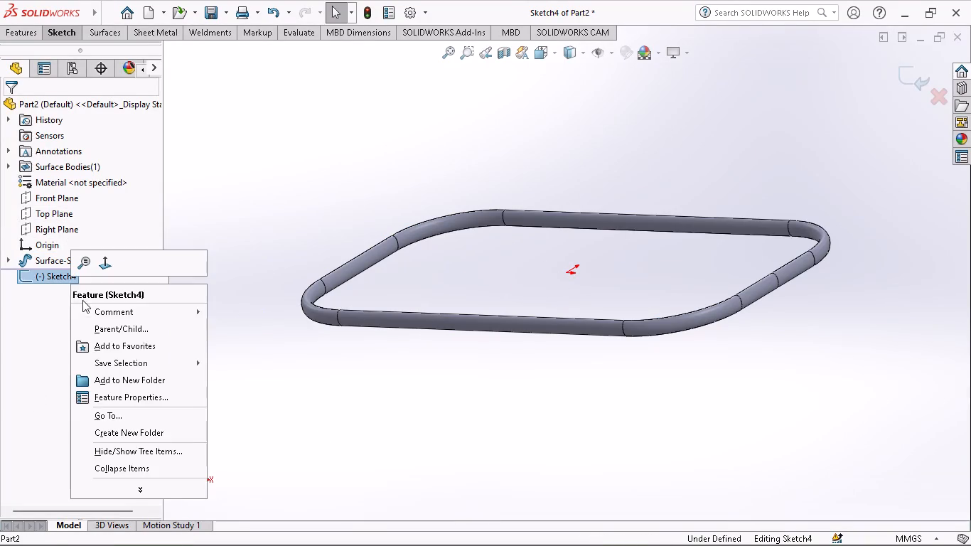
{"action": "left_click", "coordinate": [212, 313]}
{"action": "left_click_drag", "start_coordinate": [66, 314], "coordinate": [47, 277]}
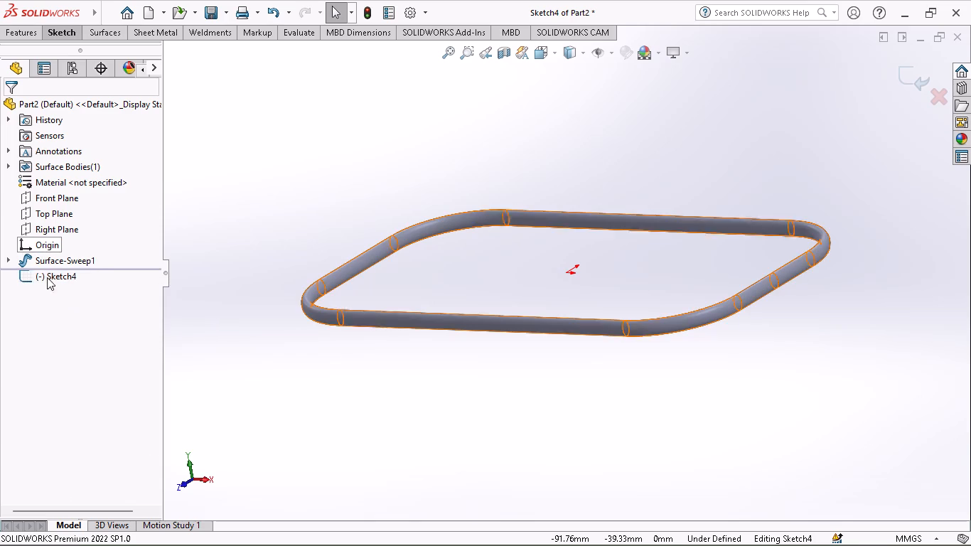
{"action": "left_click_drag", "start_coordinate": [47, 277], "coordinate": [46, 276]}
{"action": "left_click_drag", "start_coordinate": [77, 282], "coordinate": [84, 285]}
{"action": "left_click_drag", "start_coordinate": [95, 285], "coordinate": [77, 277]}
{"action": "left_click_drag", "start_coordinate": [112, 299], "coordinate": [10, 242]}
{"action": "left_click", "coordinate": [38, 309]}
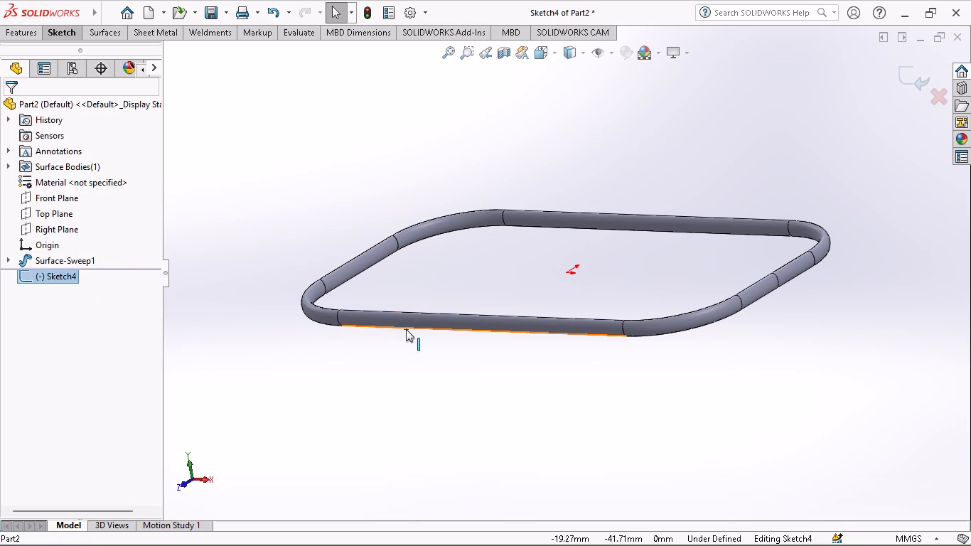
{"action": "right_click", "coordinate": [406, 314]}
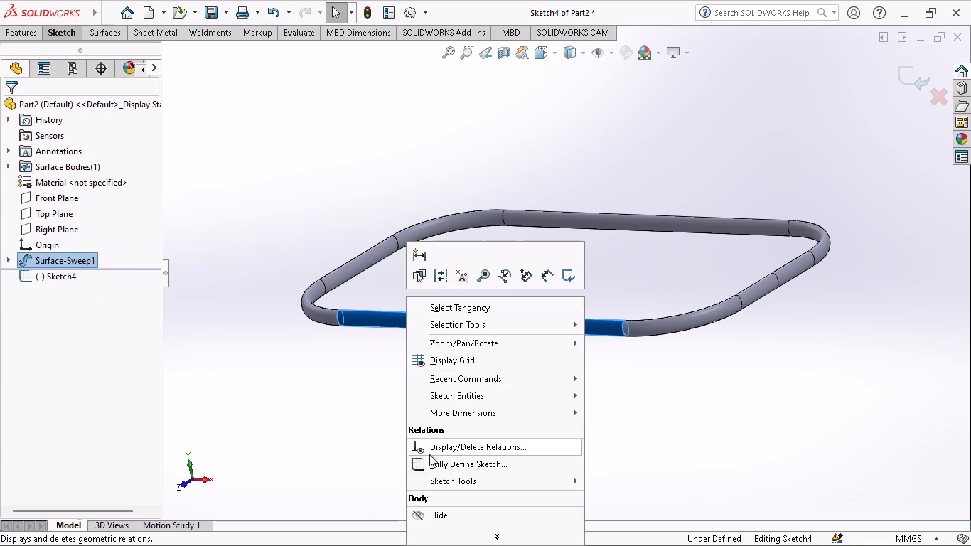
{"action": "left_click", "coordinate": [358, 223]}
Undo the empty Top Plane sketch and the swept surface, going back into the ellipse profile sketch.
{"action": "key", "text": "ctrl+z"}
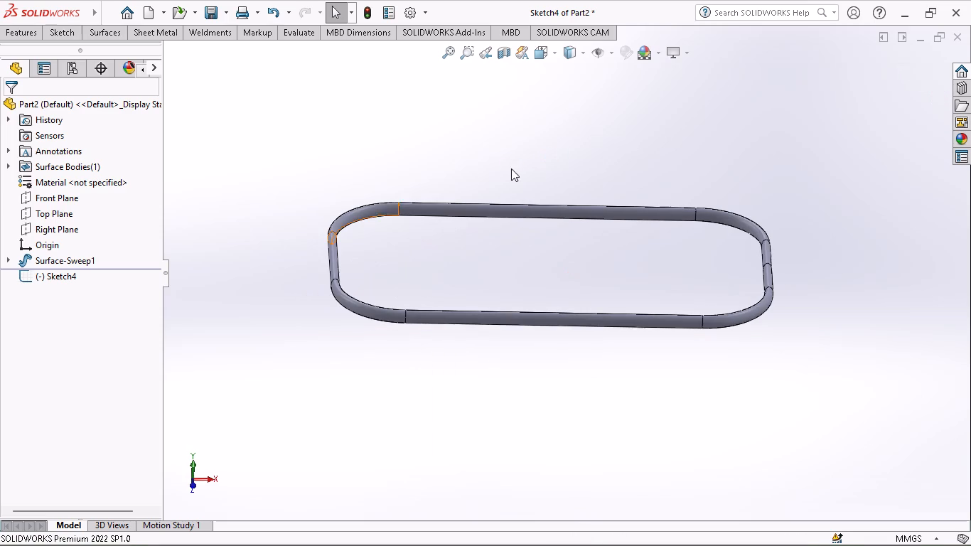
{"action": "key", "text": "ctrl+z"}
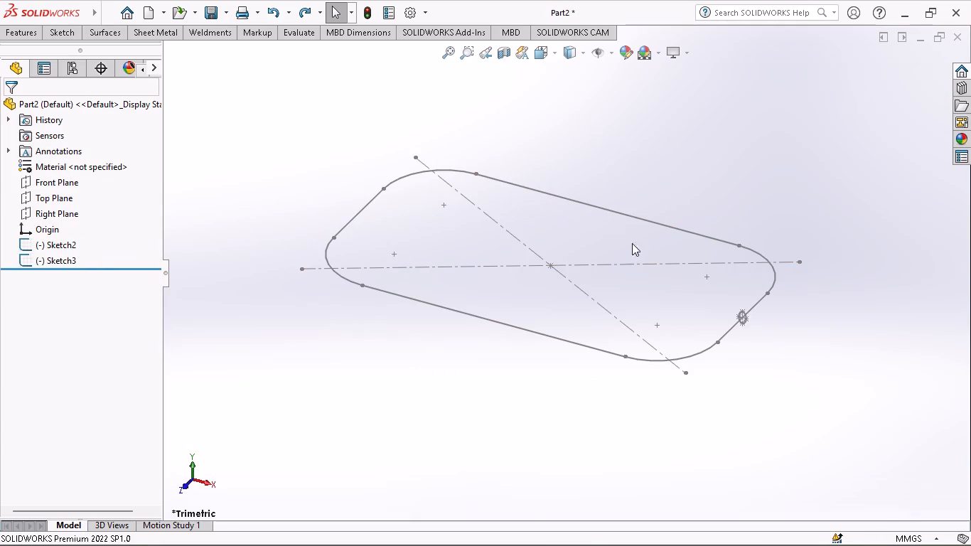
{"action": "middle_click_drag", "start_coordinate": [714, 256], "coordinate": [729, 237]}
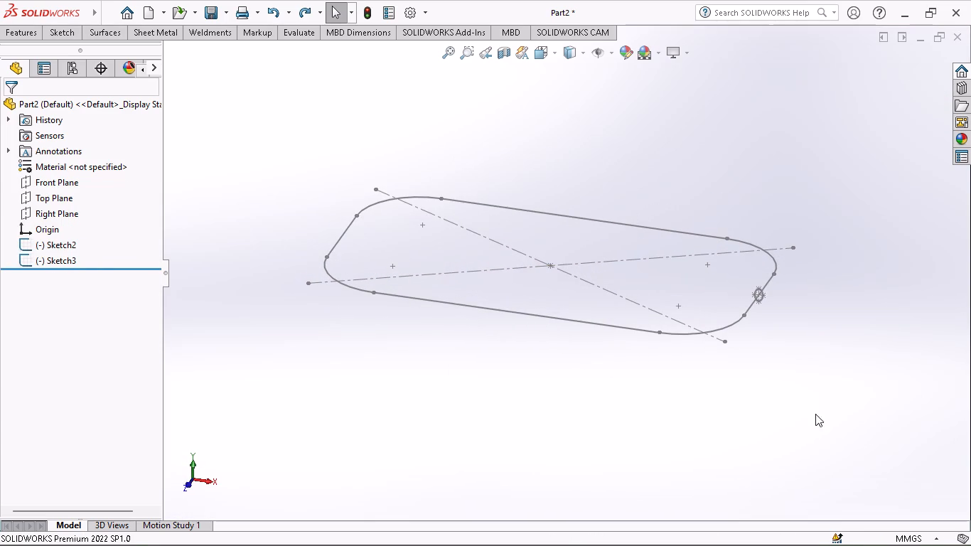
{"action": "key", "text": "ctrl+z"}
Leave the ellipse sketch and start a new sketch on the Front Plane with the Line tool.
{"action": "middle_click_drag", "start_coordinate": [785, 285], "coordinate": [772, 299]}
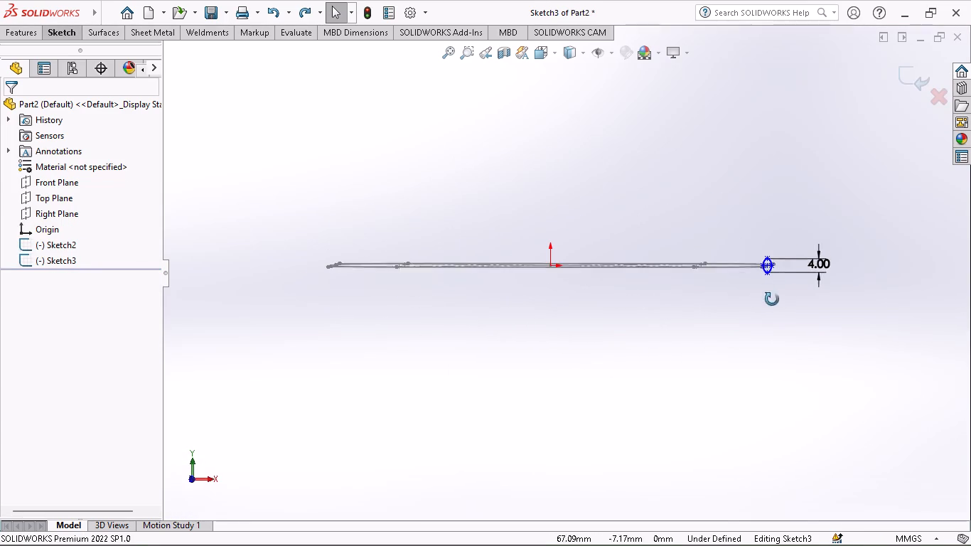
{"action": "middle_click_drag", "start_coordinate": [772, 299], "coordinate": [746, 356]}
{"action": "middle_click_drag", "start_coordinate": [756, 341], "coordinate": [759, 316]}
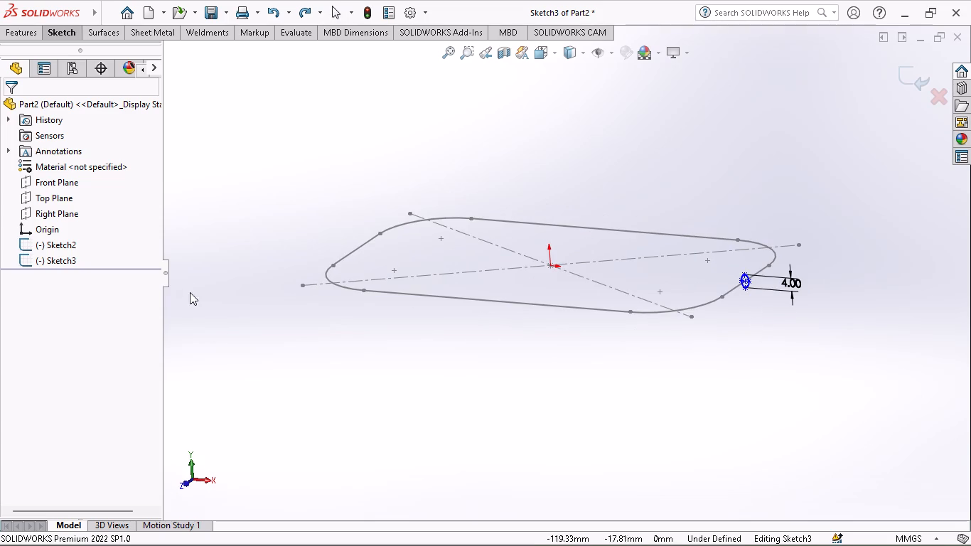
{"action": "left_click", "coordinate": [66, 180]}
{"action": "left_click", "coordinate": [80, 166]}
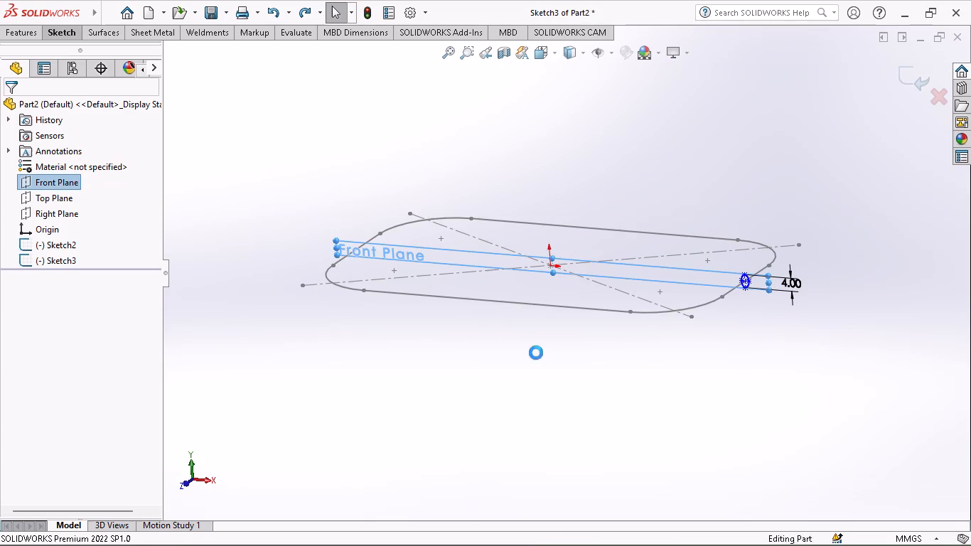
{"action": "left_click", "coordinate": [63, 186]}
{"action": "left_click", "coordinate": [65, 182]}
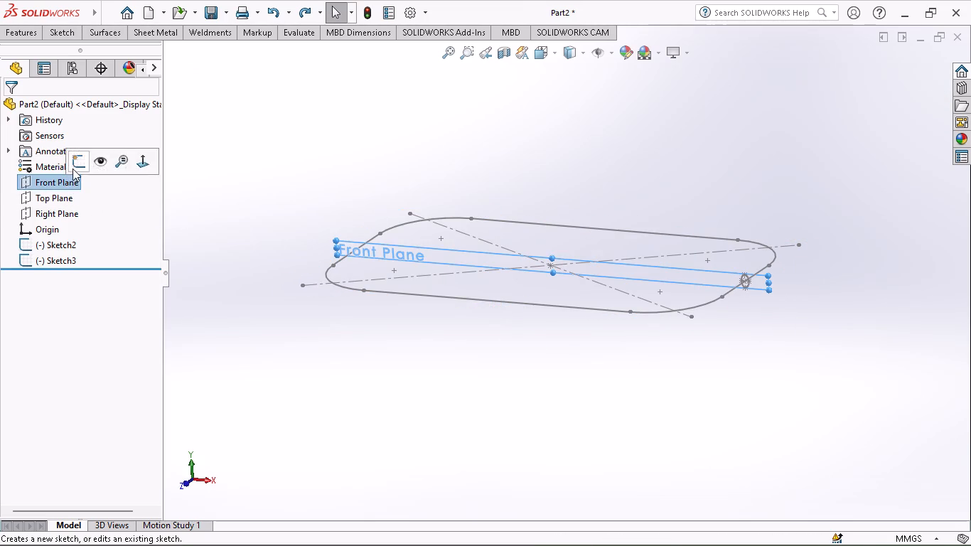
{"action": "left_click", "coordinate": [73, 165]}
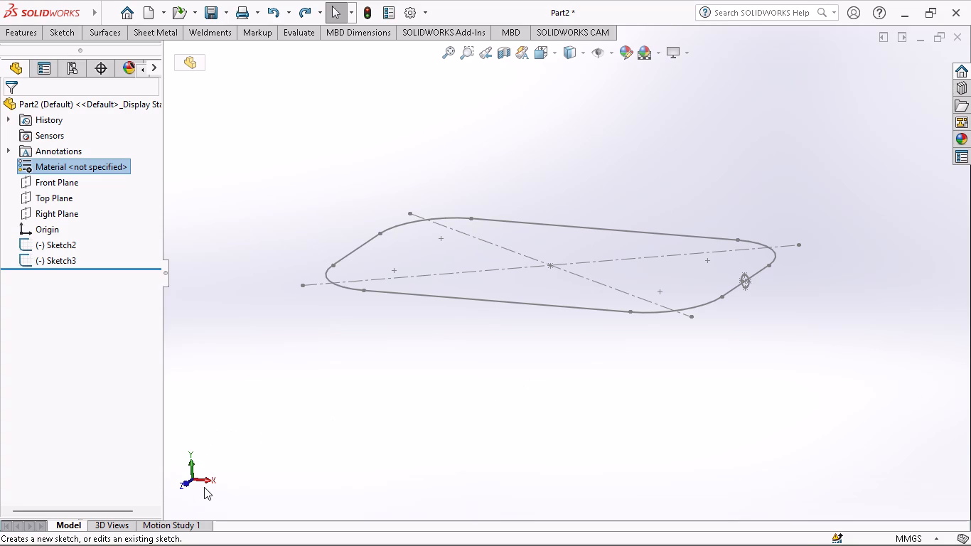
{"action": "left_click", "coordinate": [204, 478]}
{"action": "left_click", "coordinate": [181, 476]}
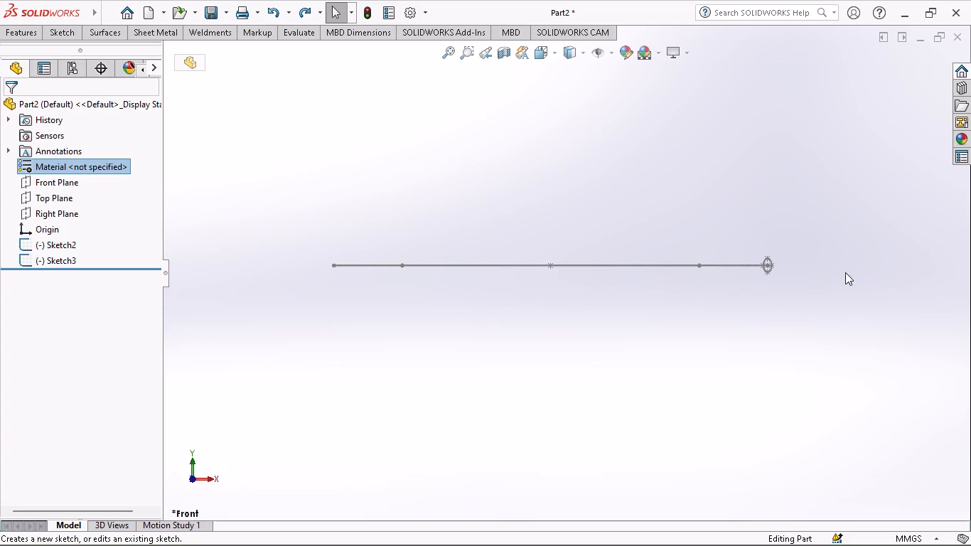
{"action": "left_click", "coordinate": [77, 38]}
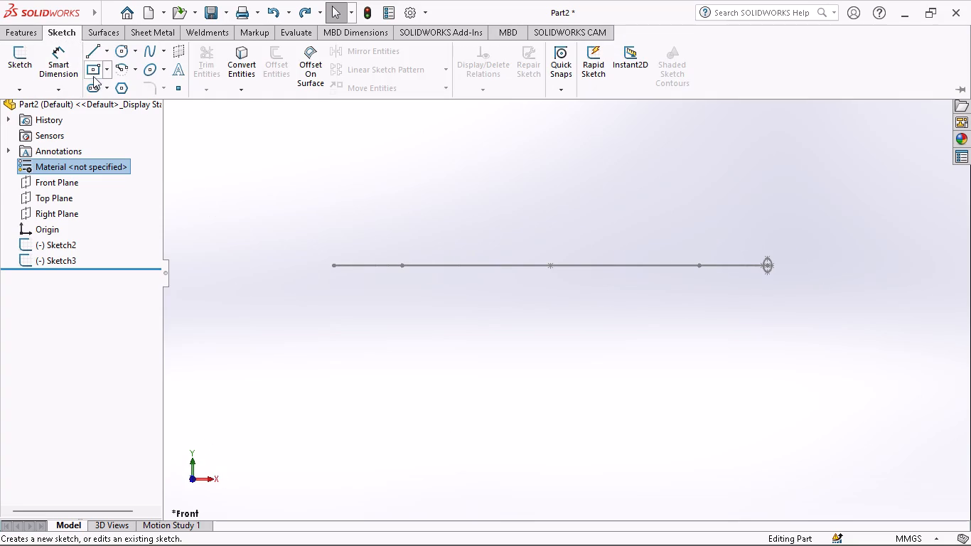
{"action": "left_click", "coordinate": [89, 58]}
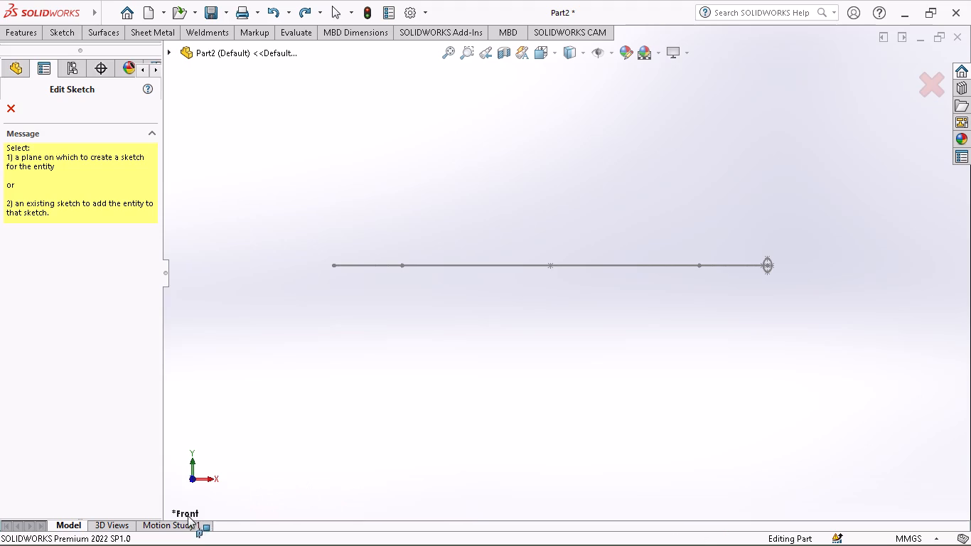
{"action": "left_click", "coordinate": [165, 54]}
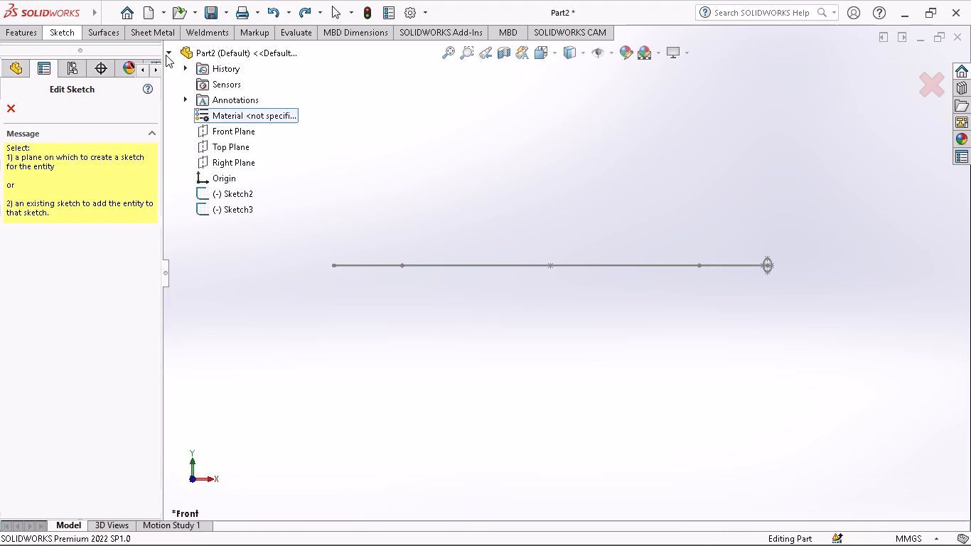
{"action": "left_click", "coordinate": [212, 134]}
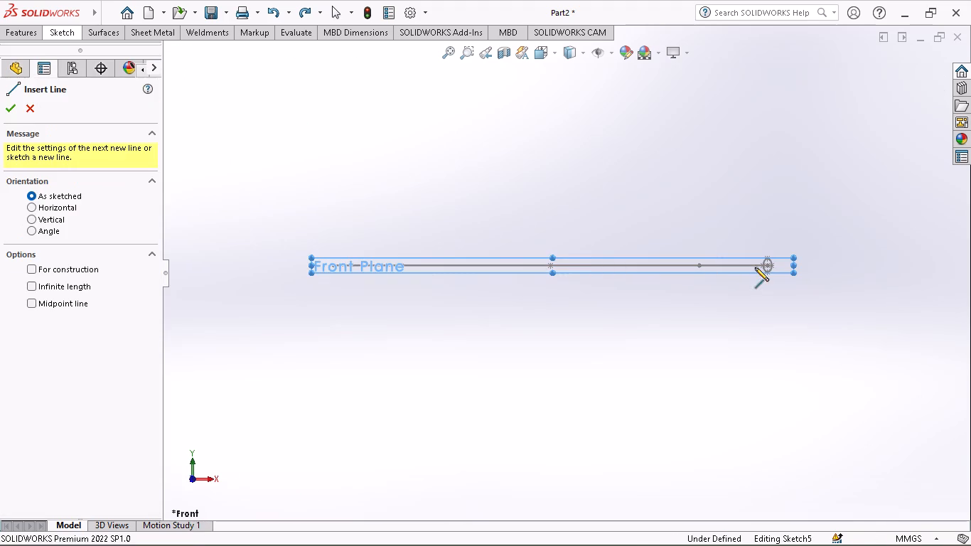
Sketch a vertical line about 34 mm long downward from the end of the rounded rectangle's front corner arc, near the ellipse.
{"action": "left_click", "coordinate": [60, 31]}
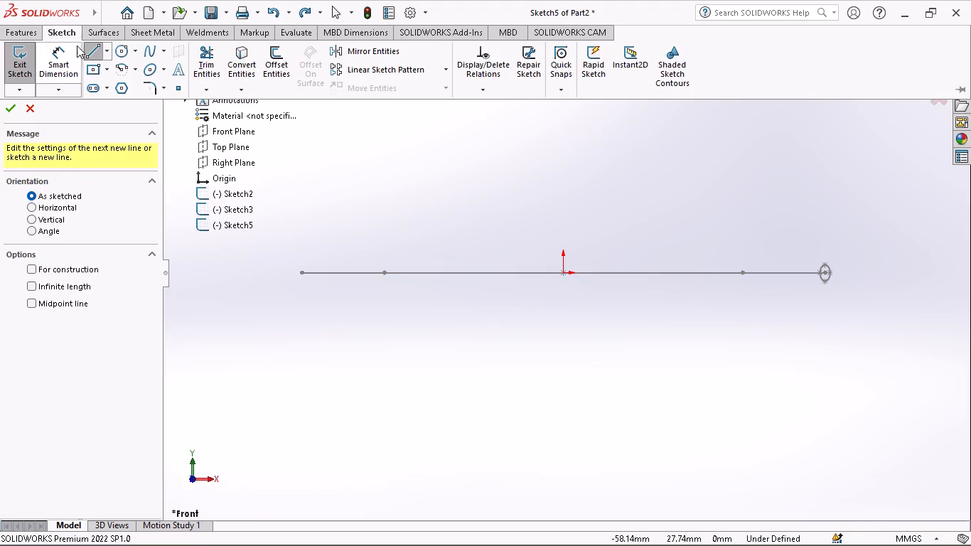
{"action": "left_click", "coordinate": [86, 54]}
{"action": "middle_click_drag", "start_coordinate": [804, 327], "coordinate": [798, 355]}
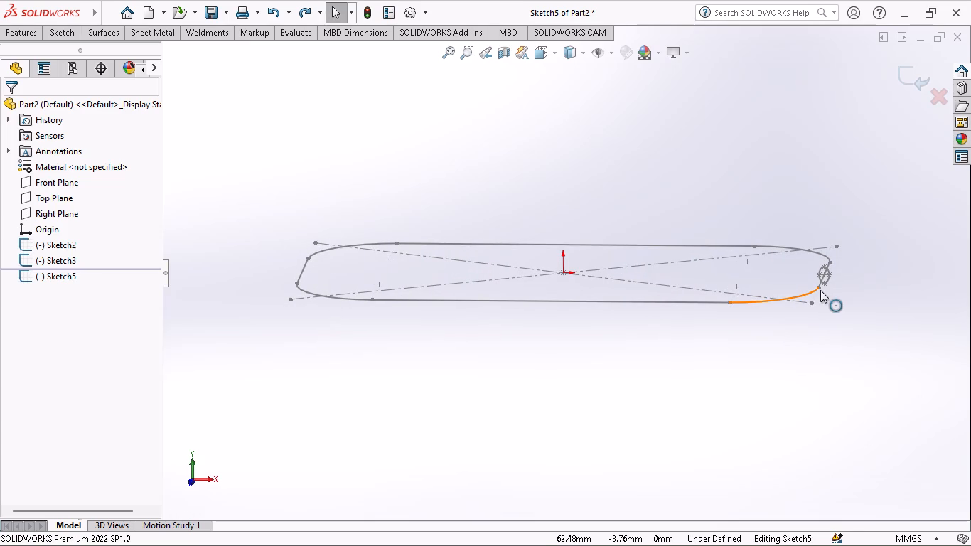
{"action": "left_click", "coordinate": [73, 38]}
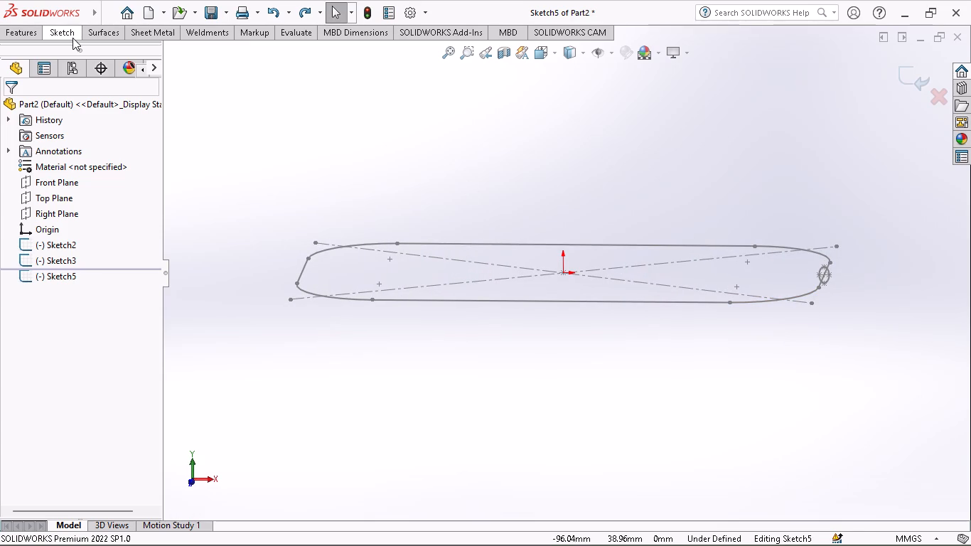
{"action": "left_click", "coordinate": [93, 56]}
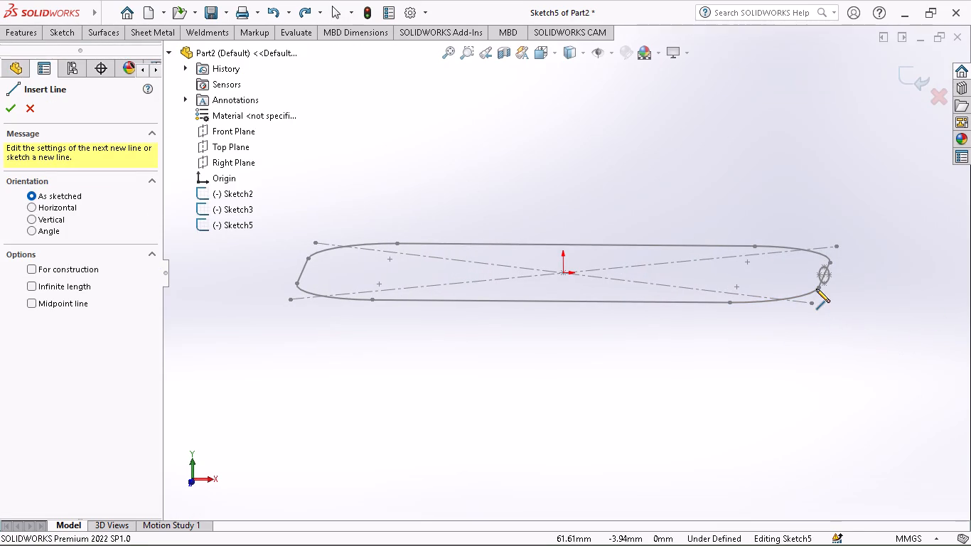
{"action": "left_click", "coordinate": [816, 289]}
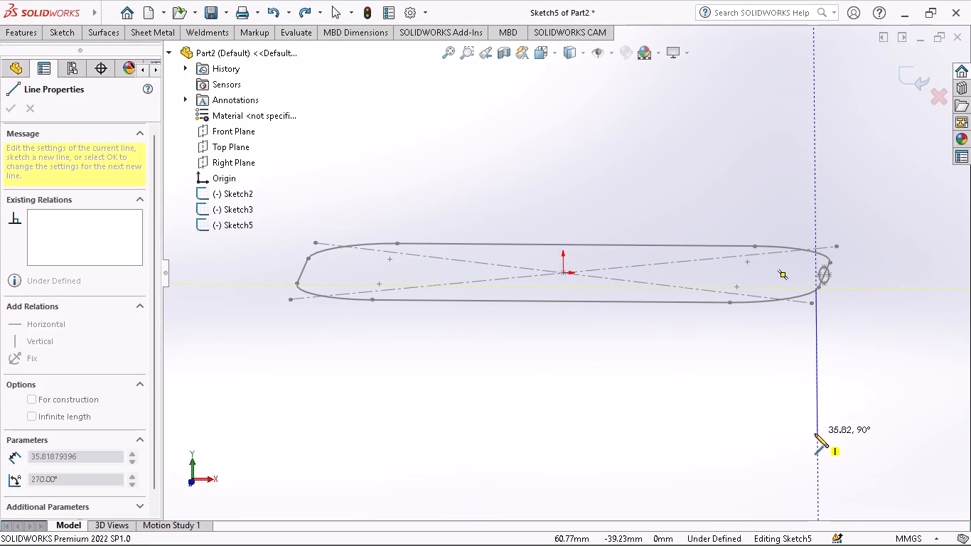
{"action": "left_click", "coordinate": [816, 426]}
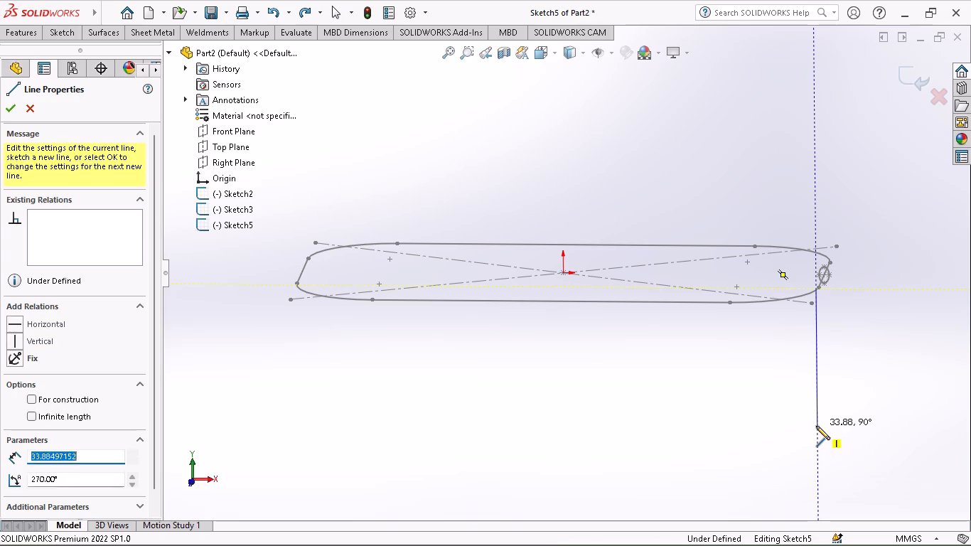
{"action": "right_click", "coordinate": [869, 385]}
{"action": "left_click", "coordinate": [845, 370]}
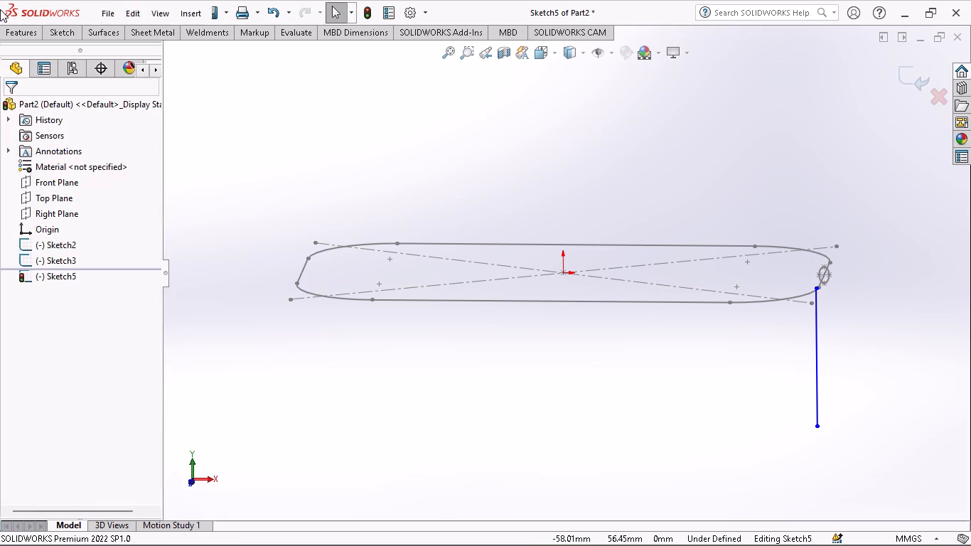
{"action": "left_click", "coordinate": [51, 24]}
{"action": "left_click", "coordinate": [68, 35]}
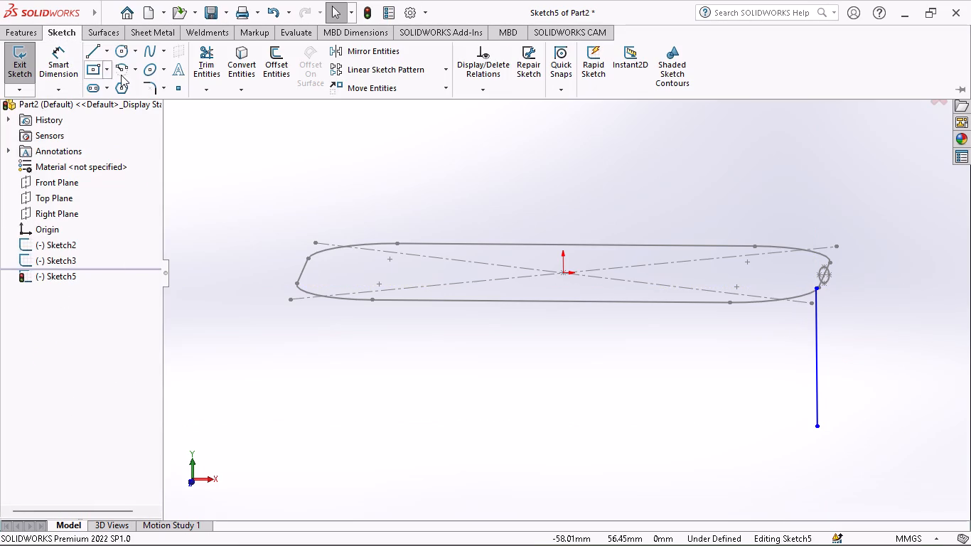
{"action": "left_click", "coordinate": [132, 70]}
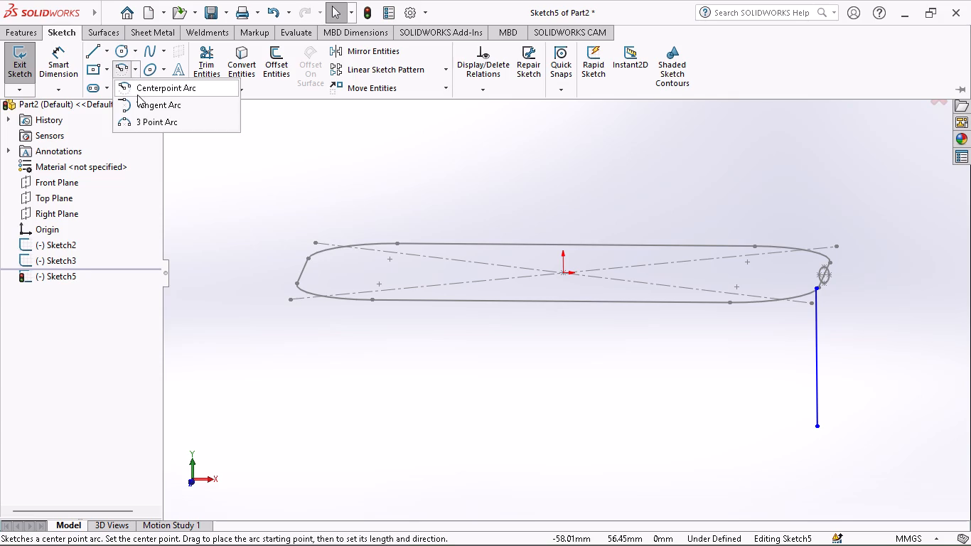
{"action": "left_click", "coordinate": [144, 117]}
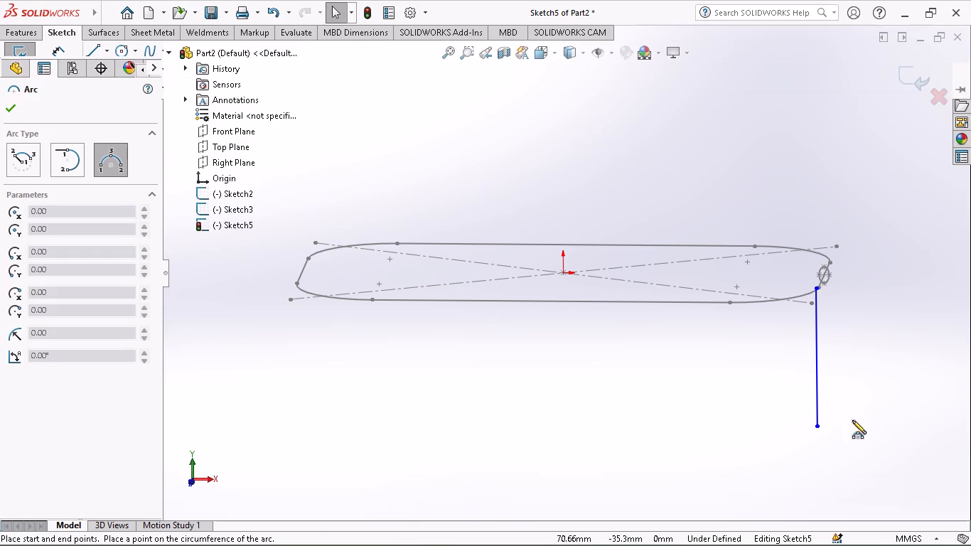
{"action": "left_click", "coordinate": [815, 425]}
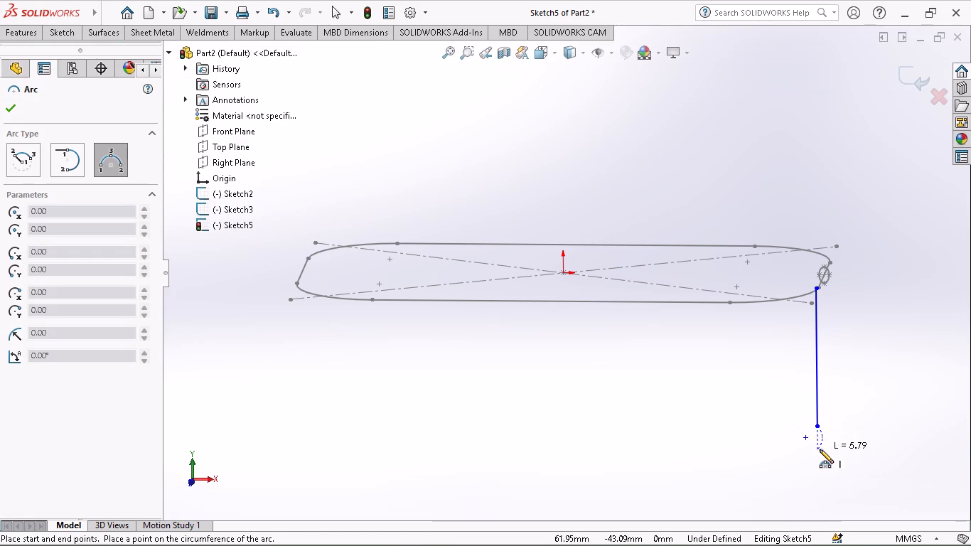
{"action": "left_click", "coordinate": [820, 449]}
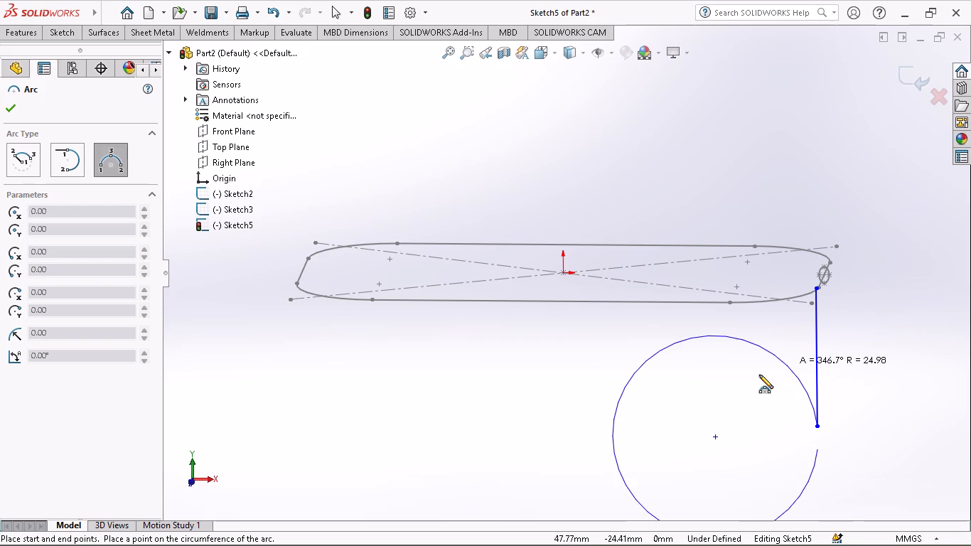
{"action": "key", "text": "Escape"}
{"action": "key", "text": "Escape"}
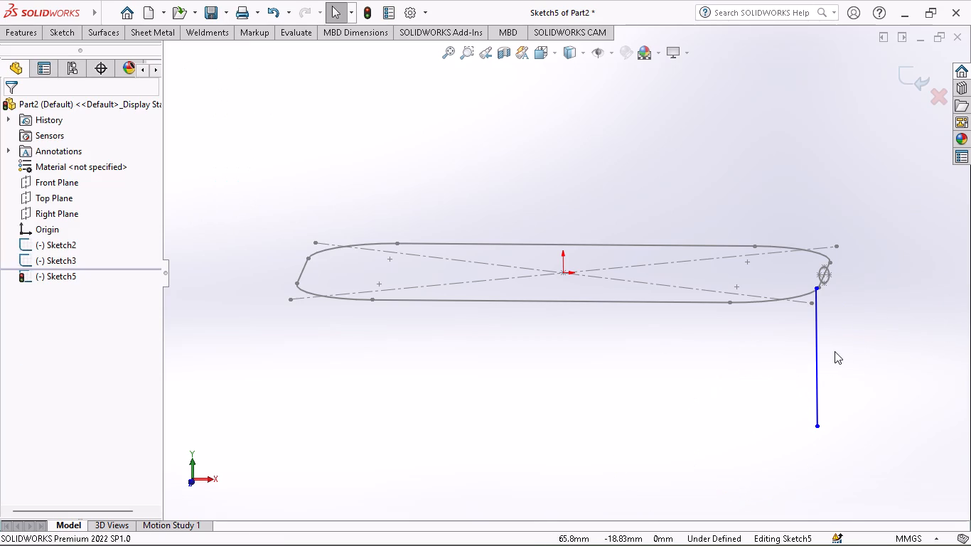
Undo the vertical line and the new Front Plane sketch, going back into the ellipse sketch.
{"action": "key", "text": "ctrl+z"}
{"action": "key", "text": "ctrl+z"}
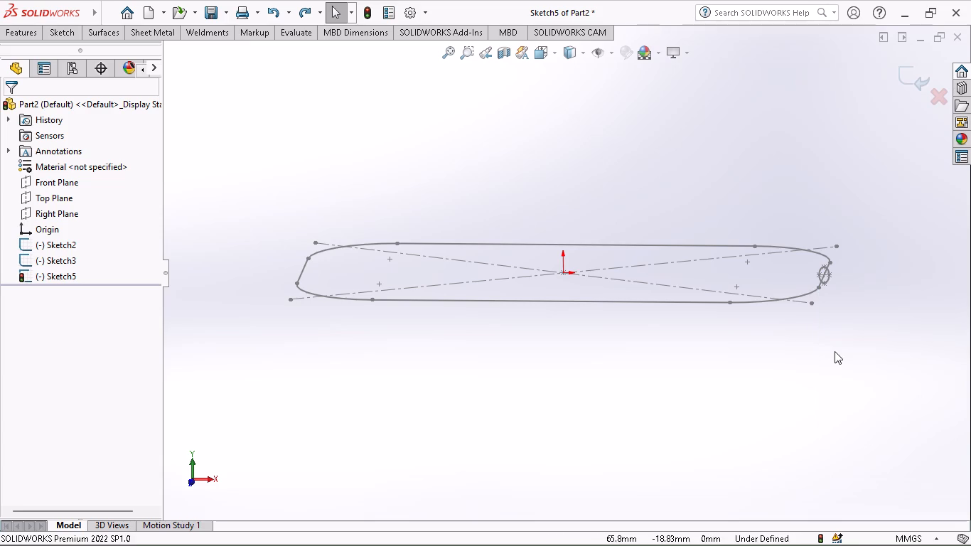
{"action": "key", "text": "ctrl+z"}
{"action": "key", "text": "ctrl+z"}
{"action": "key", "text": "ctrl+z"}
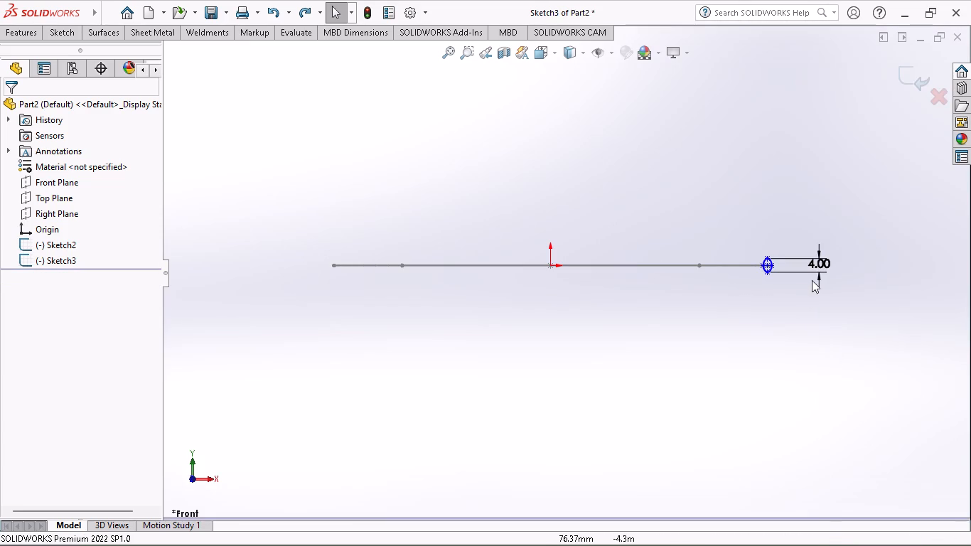
Undo the ellipse's 4 mm height dimension and the ellipse itself in the profile sketch.
{"action": "key", "text": "ctrl+z"}
{"action": "key", "text": "ctrl+z"}
{"action": "key", "text": "ctrl+z"}
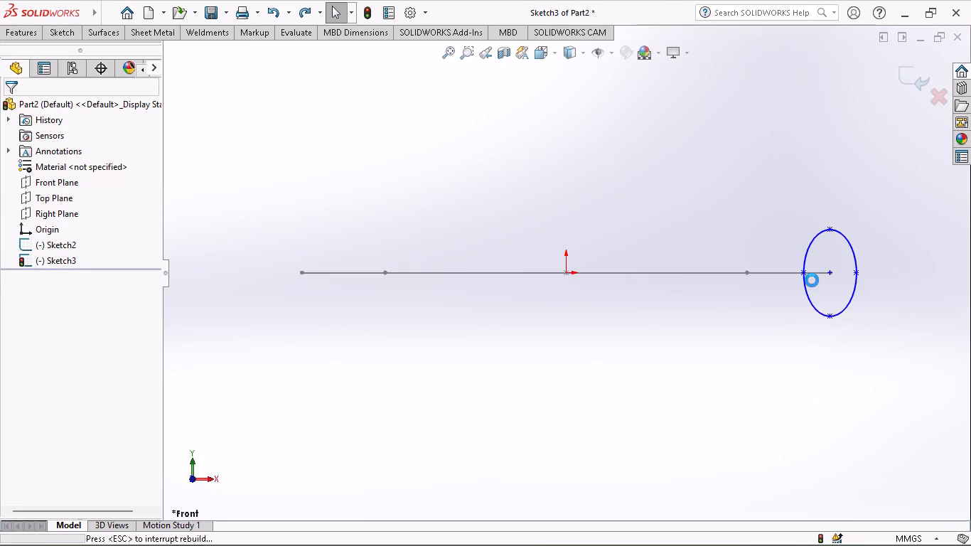
{"action": "middle_click_drag", "start_coordinate": [812, 280], "coordinate": [832, 249], "text": "ctrl"}
{"action": "key", "text": "ctrl+z"}
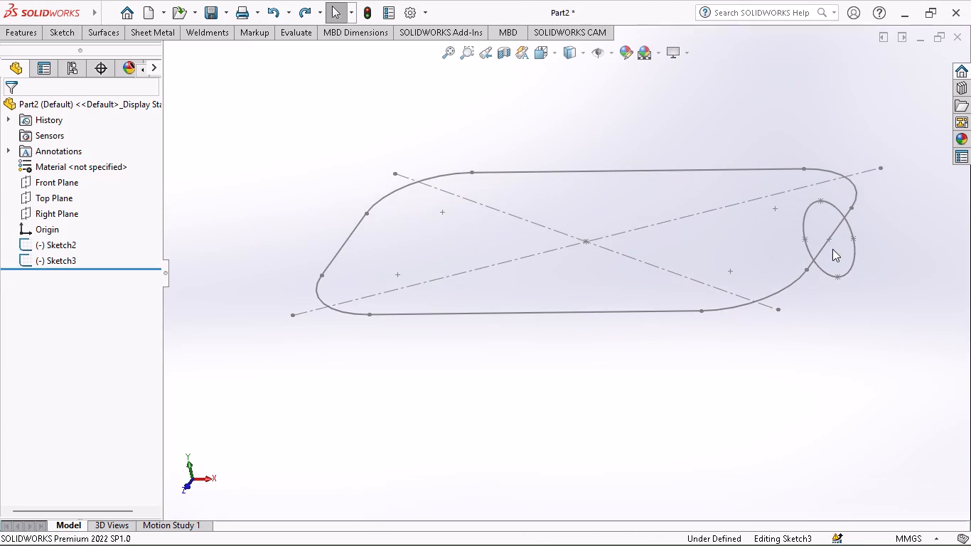
{"action": "key", "text": "ctrl+z"}
{"action": "middle_click_drag", "start_coordinate": [832, 249], "coordinate": [822, 347], "text": "ctrl"}
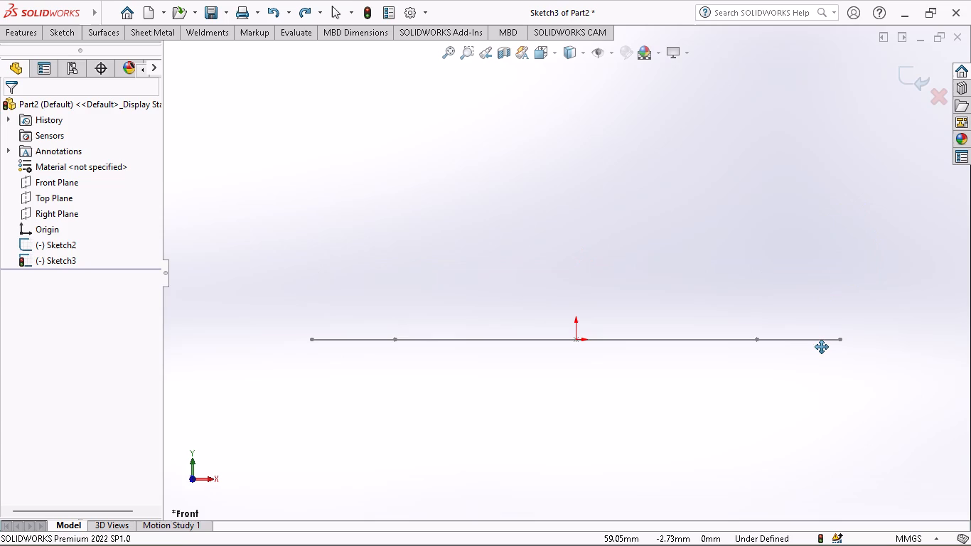
{"action": "middle_click_drag", "start_coordinate": [822, 347], "coordinate": [822, 346], "text": "ctrl"}
{"action": "middle_click_drag", "start_coordinate": [815, 264], "coordinate": [796, 375]}
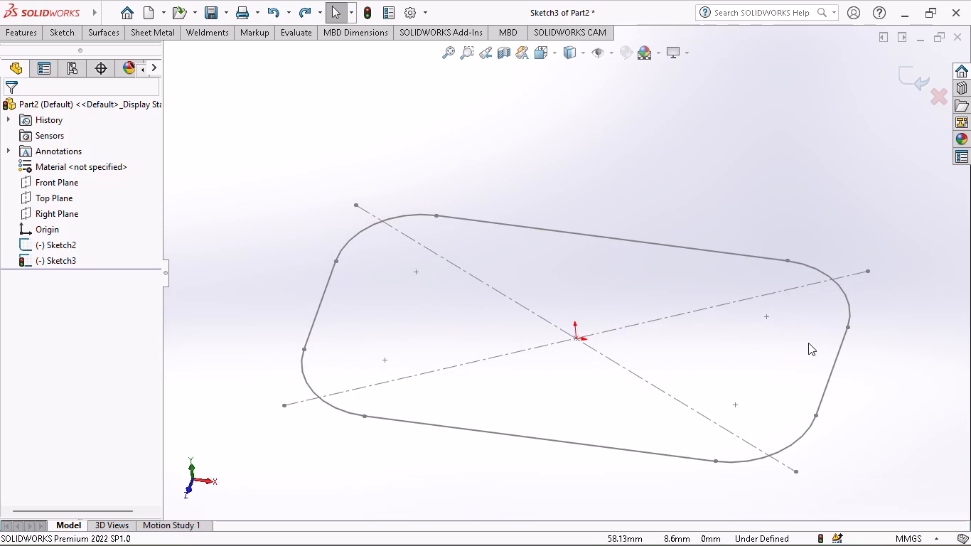
{"action": "middle_click_drag", "start_coordinate": [808, 343], "coordinate": [777, 369]}
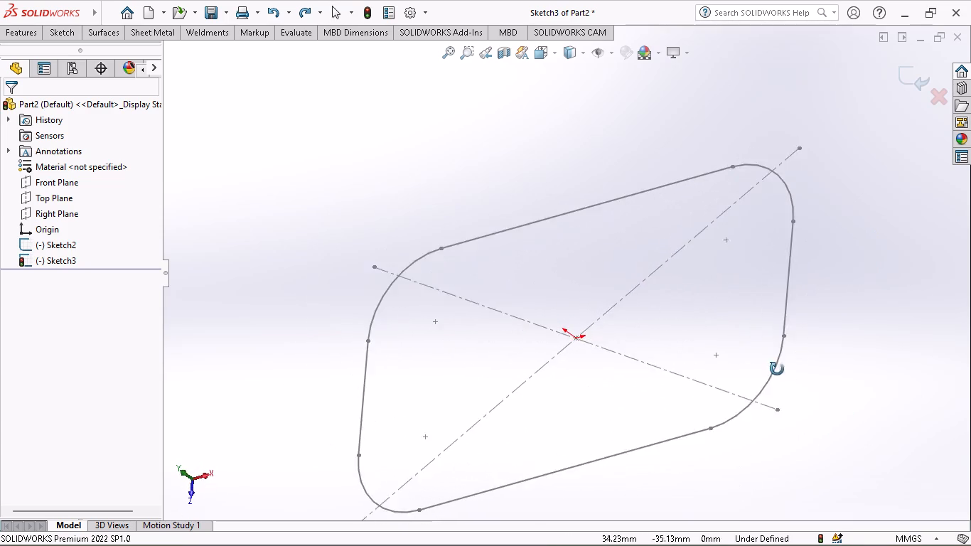
{"action": "middle_click_drag", "start_coordinate": [777, 369], "coordinate": [820, 440]}
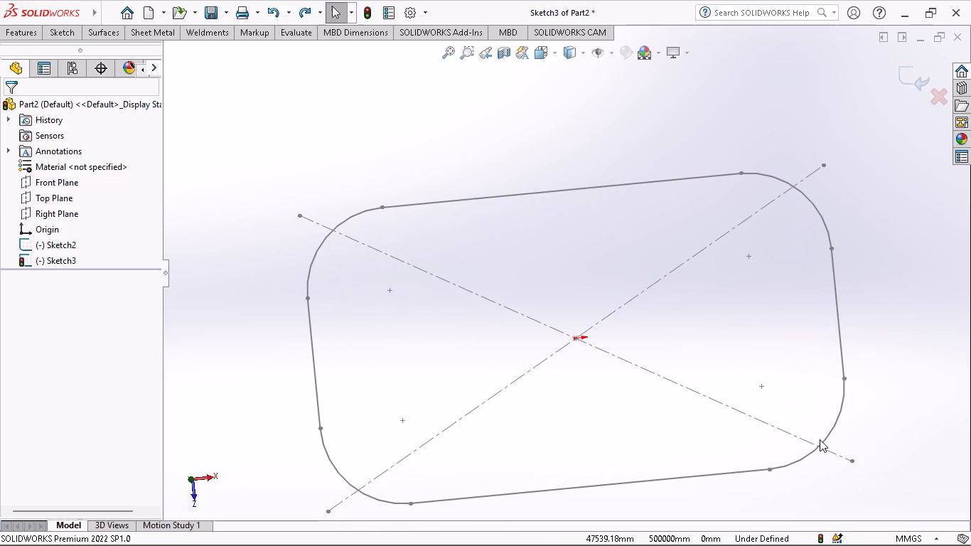
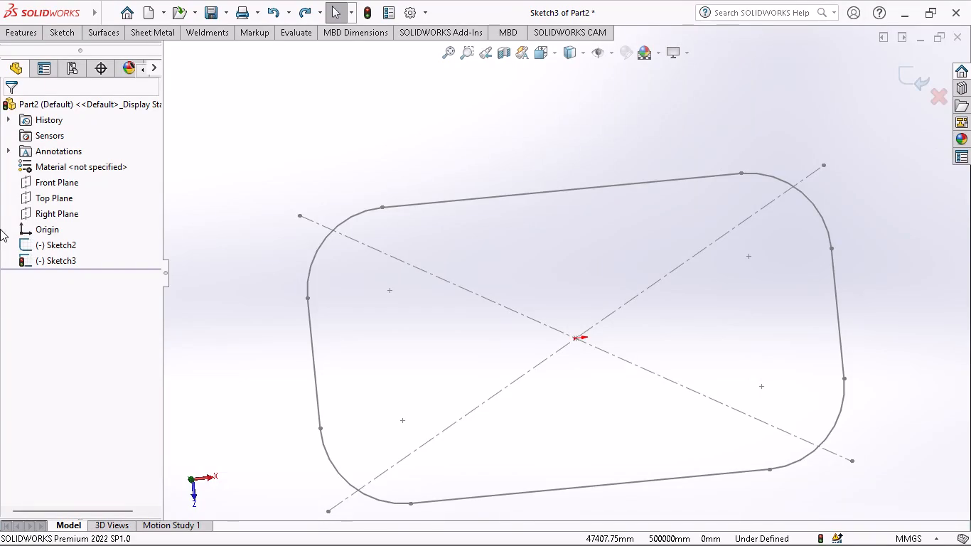
In a new Front Plane sketch, draw a vertical line about 40 mm long downward from the rounded rectangle's +X end.
{"action": "left_click", "coordinate": [44, 181]}
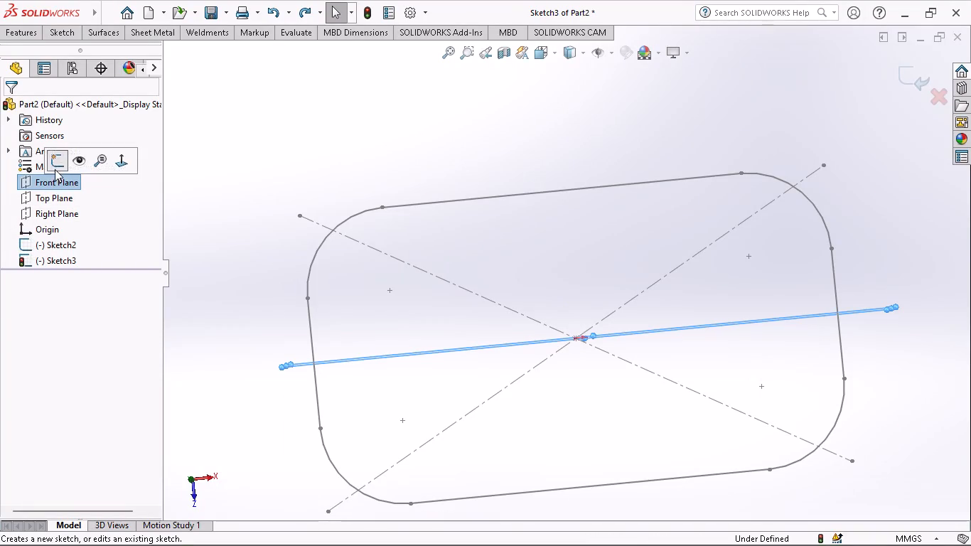
{"action": "left_click", "coordinate": [55, 169]}
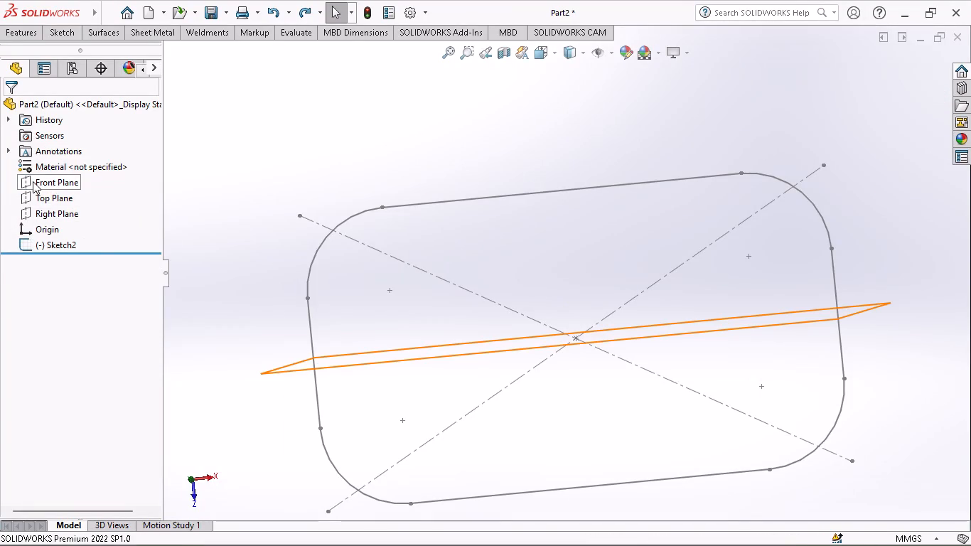
{"action": "left_click", "coordinate": [38, 181]}
{"action": "left_click", "coordinate": [51, 166]}
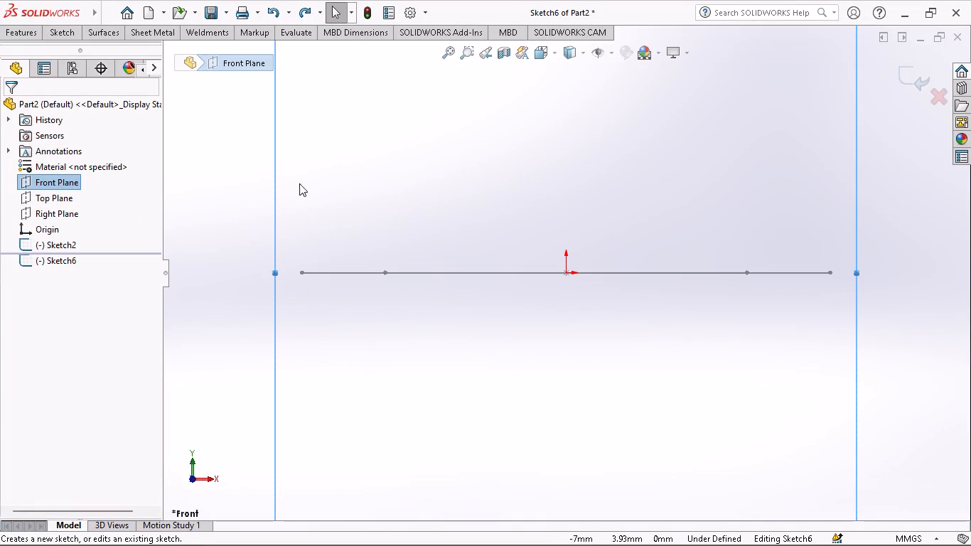
{"action": "left_click", "coordinate": [68, 32]}
{"action": "left_click", "coordinate": [84, 48]}
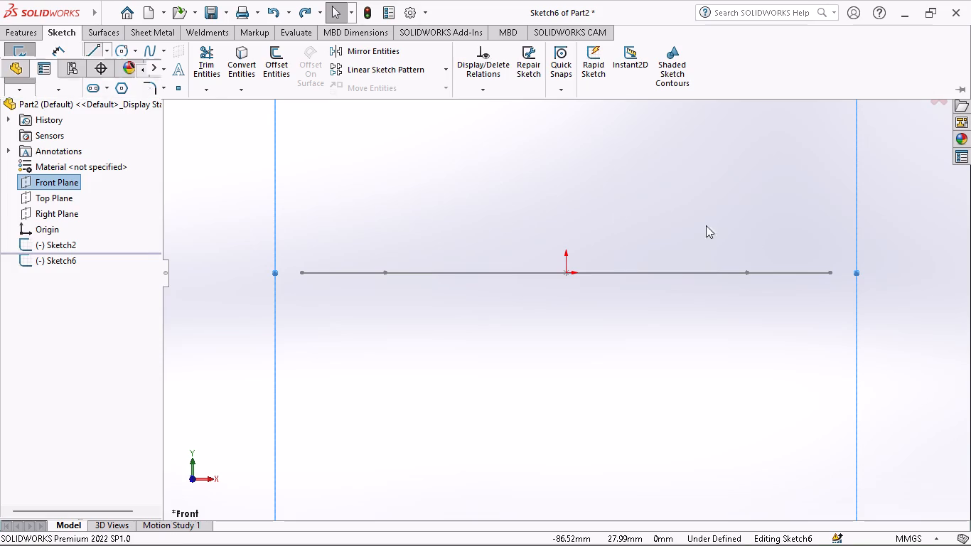
{"action": "left_click", "coordinate": [829, 273]}
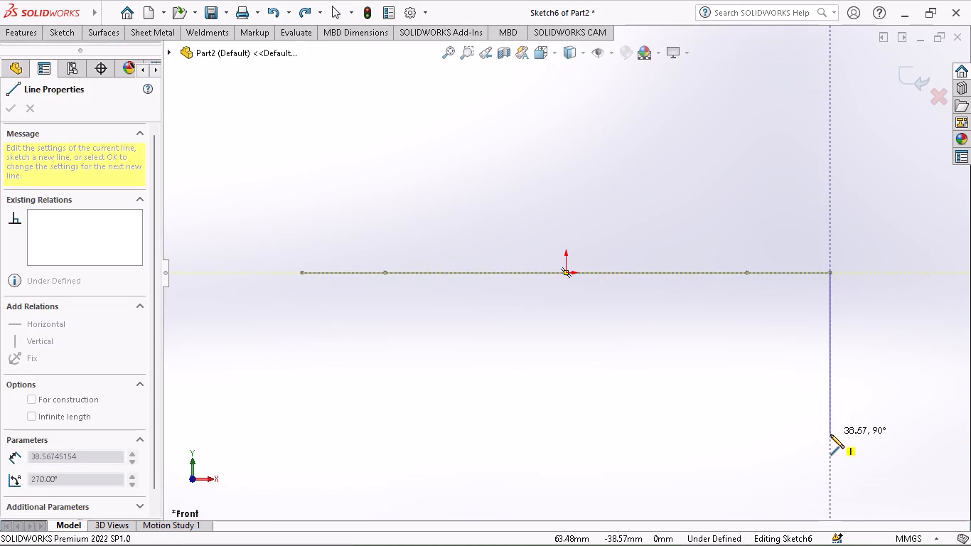
{"action": "left_click", "coordinate": [829, 441]}
Draw a 3-point arc with a chord of about 12 mm from the vertical line's lower end, curving inward below the rectangle.
{"action": "left_click", "coordinate": [63, 25]}
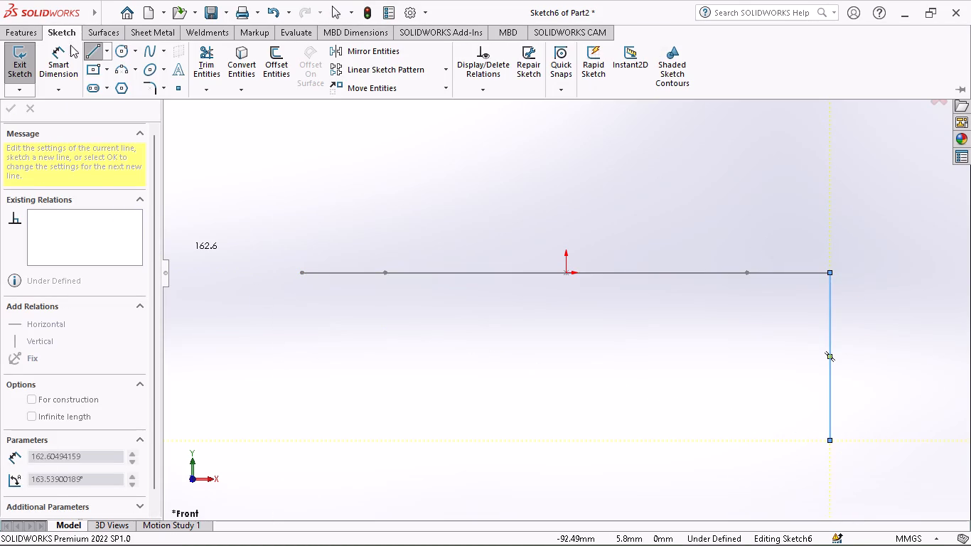
{"action": "left_click", "coordinate": [114, 73]}
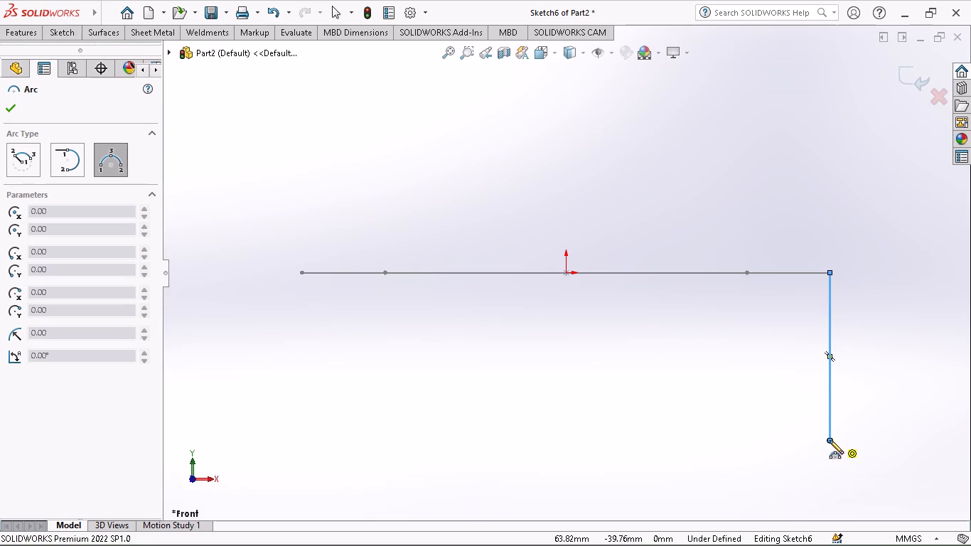
{"action": "left_click", "coordinate": [827, 441]}
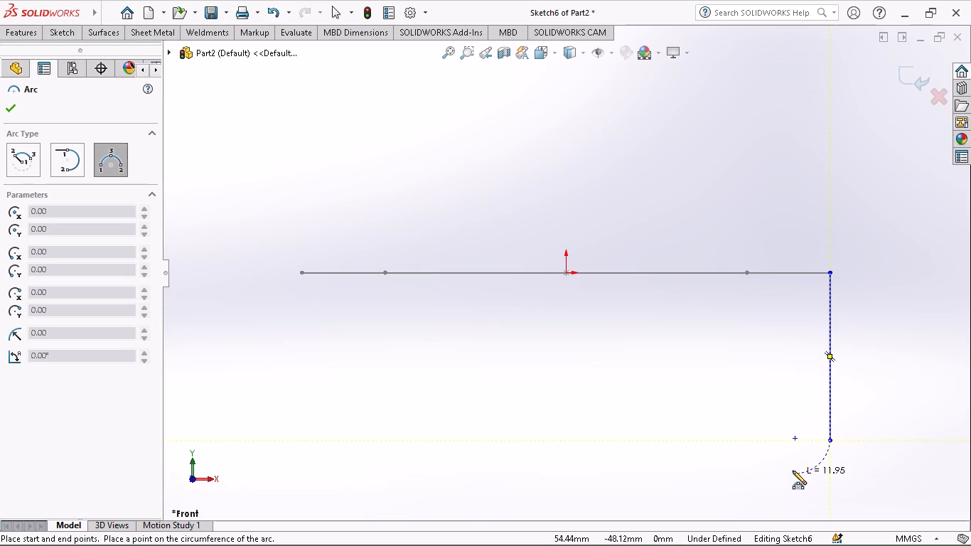
{"action": "left_click", "coordinate": [793, 470]}
{"action": "left_click", "coordinate": [816, 460]}
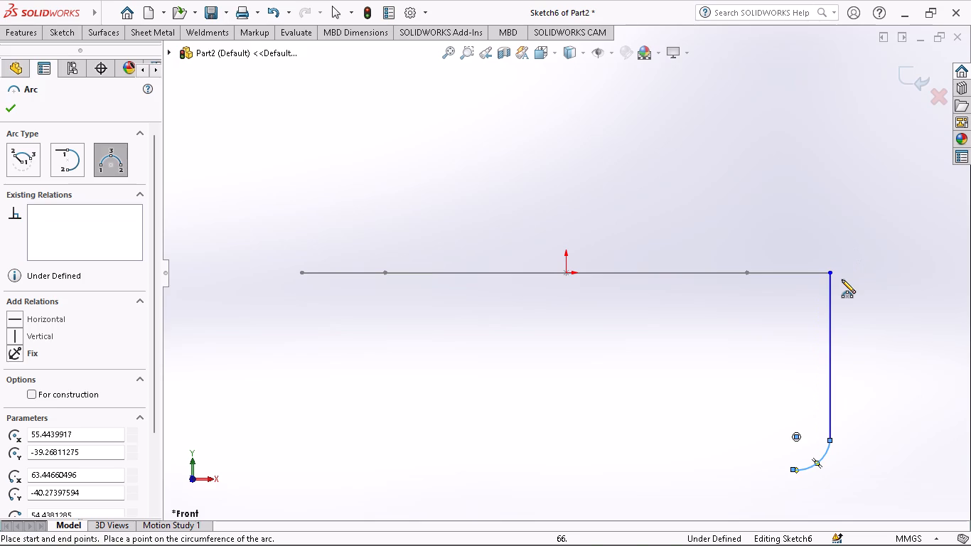
Sketch a circle of about 2.9 mm radius just outside the vertical line, near its upper end.
{"action": "left_click", "coordinate": [57, 28]}
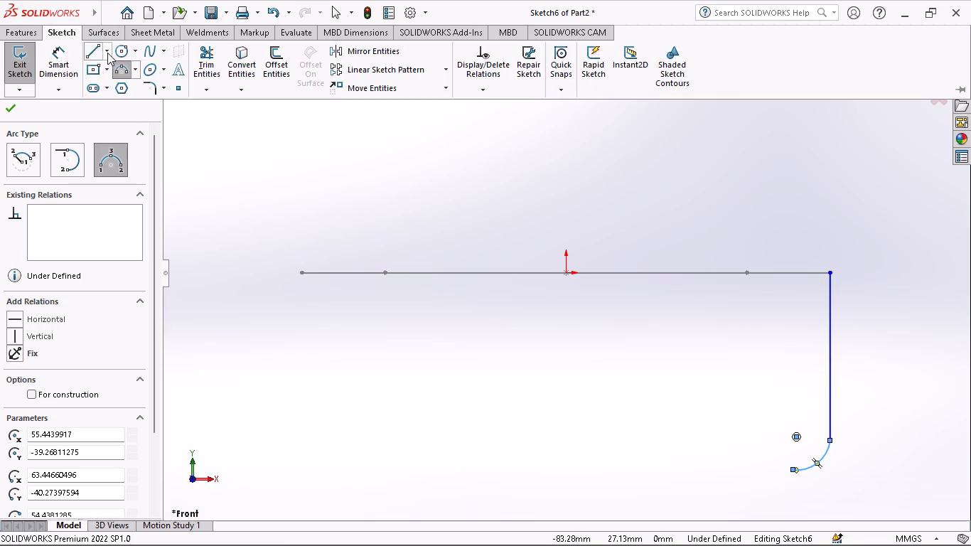
{"action": "left_click", "coordinate": [121, 50]}
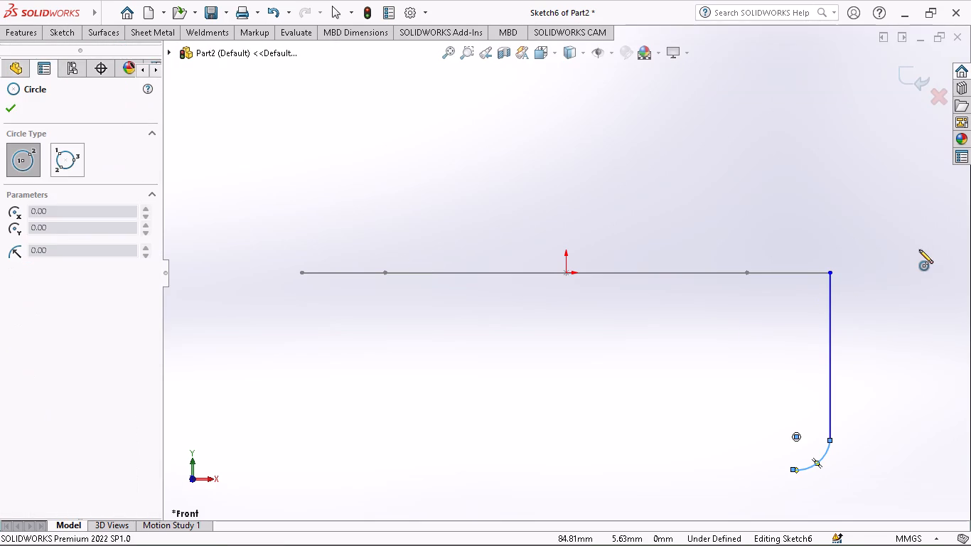
{"action": "left_click", "coordinate": [849, 286]}
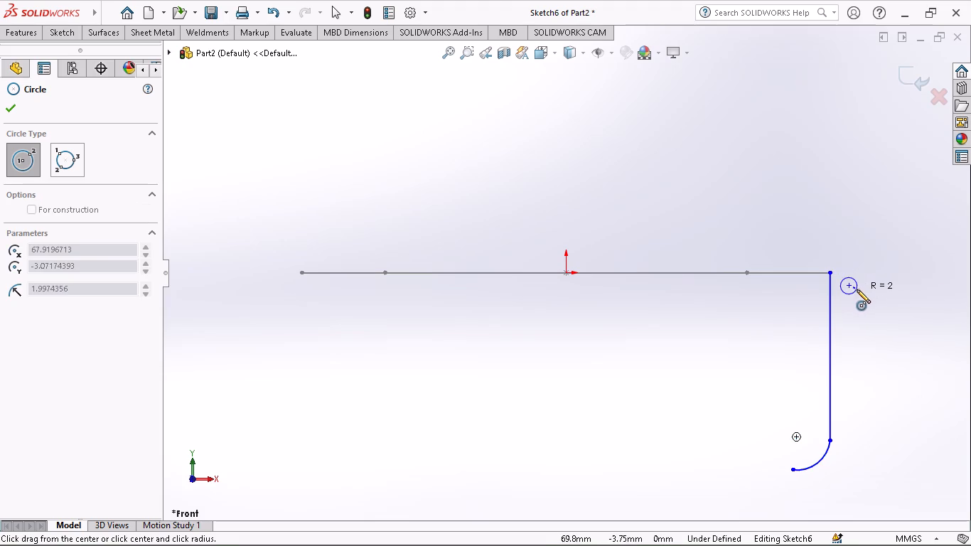
{"action": "left_click", "coordinate": [859, 293]}
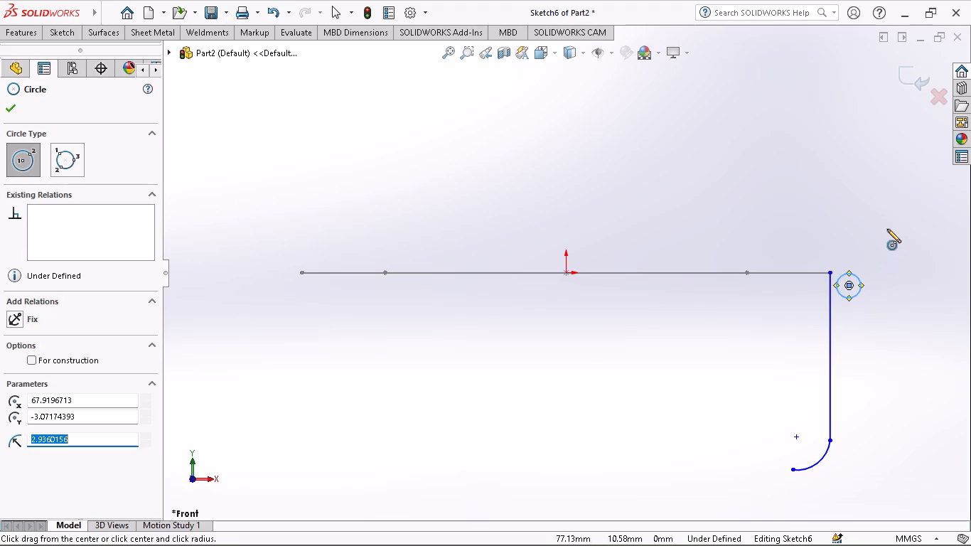
{"action": "key", "text": "Escape"}
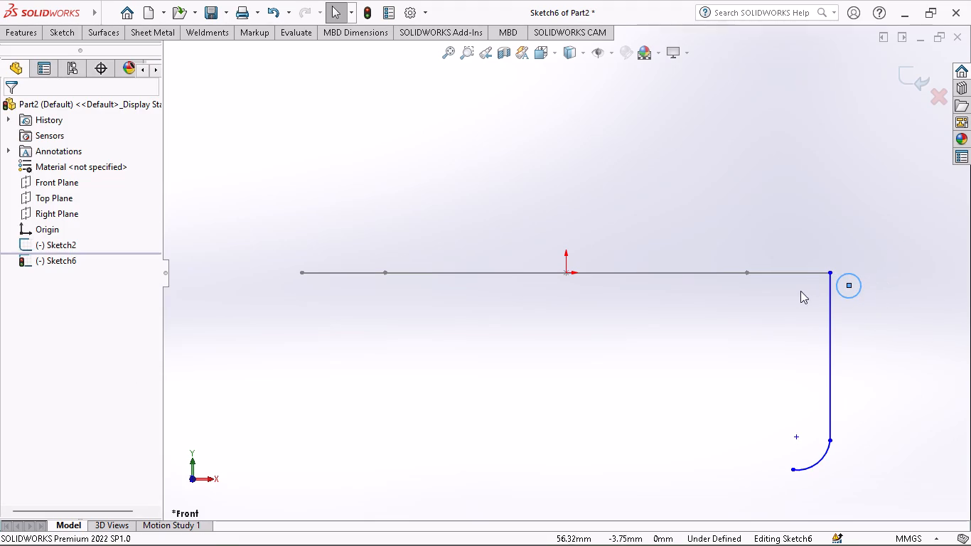
Make the small circle tangent to the vertical line.
{"action": "left_click", "coordinate": [839, 294], "text": "shift"}
{"action": "left_click", "coordinate": [830, 296], "text": "shift"}
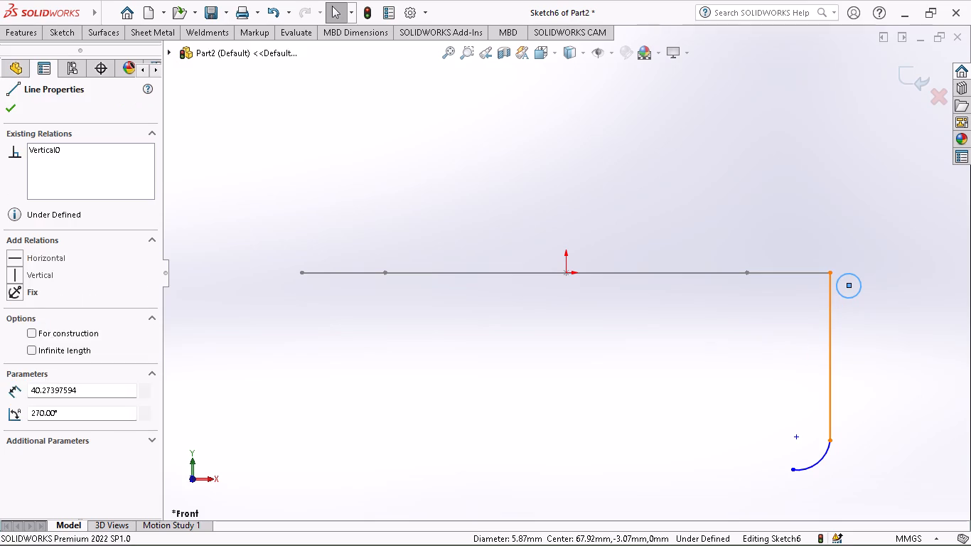
{"action": "left_click", "coordinate": [30, 335]}
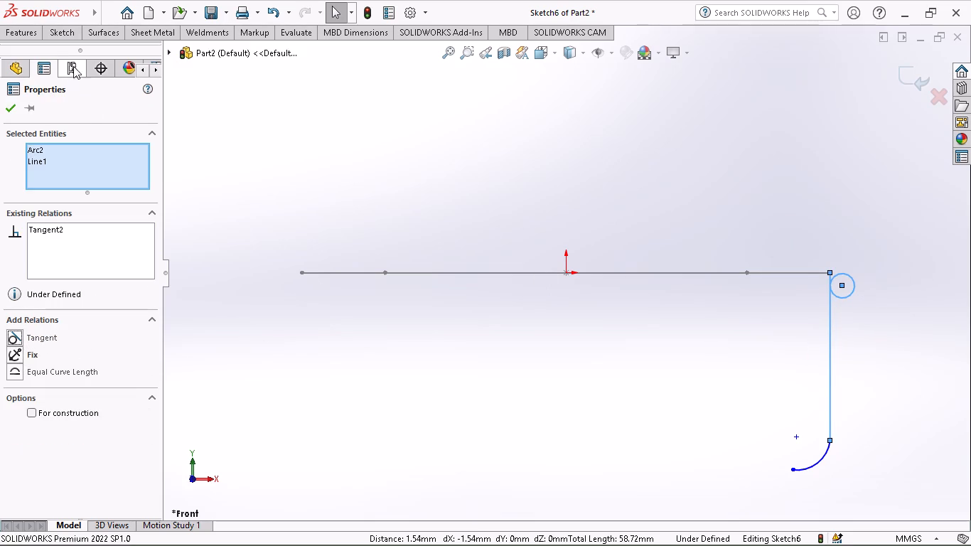
Draw a horizontal line about 14 mm long outward from the vertical line's upper end, above the circle.
{"action": "left_click", "coordinate": [70, 36]}
{"action": "left_click", "coordinate": [96, 55]}
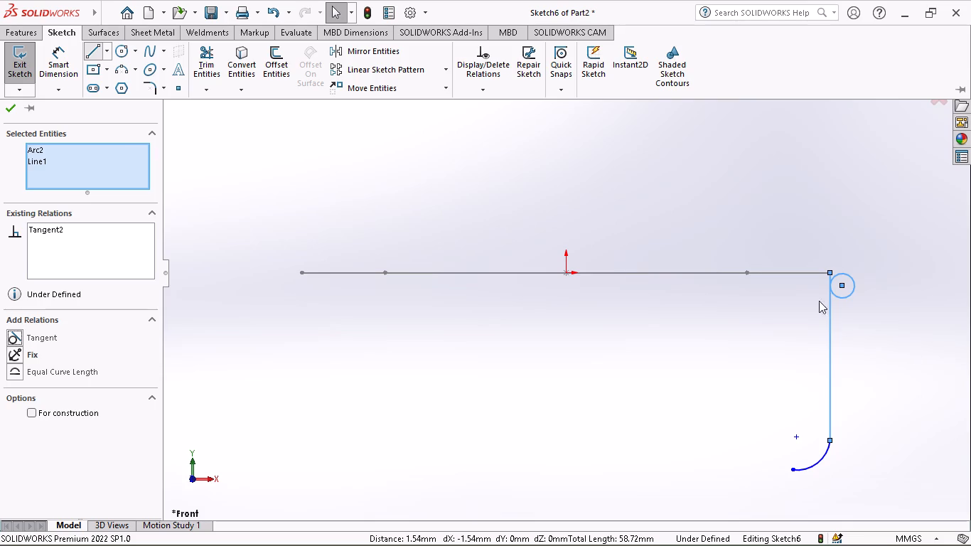
{"action": "left_click", "coordinate": [826, 273]}
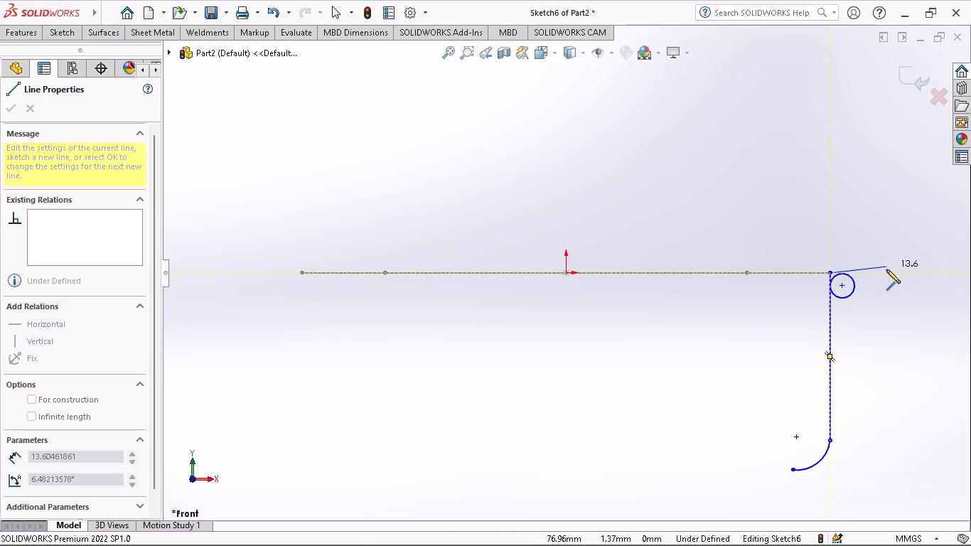
{"action": "left_click", "coordinate": [886, 271]}
{"action": "right_click", "coordinate": [828, 232]}
{"action": "left_click", "coordinate": [839, 238]}
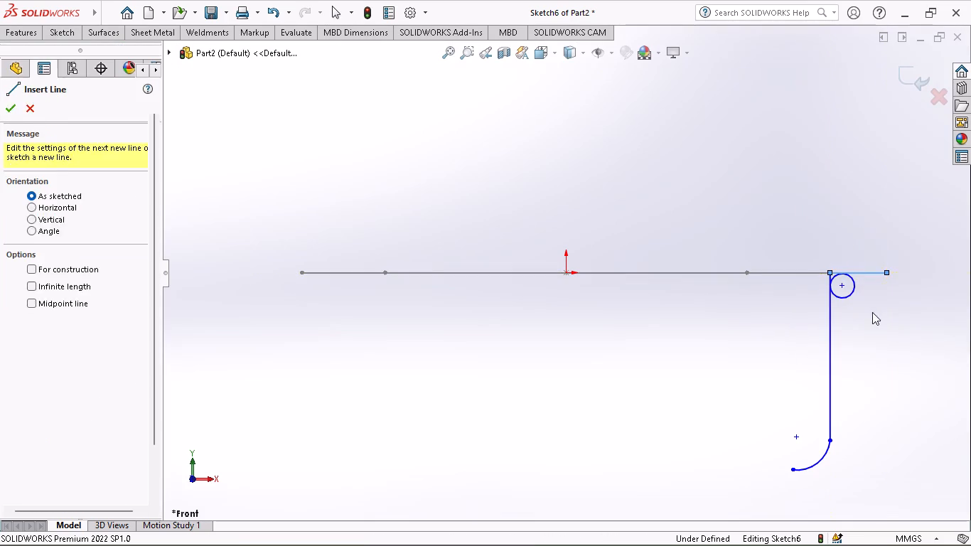
Make the small circle tangent to the short horizontal line.
{"action": "left_click", "coordinate": [854, 281], "text": "shift"}
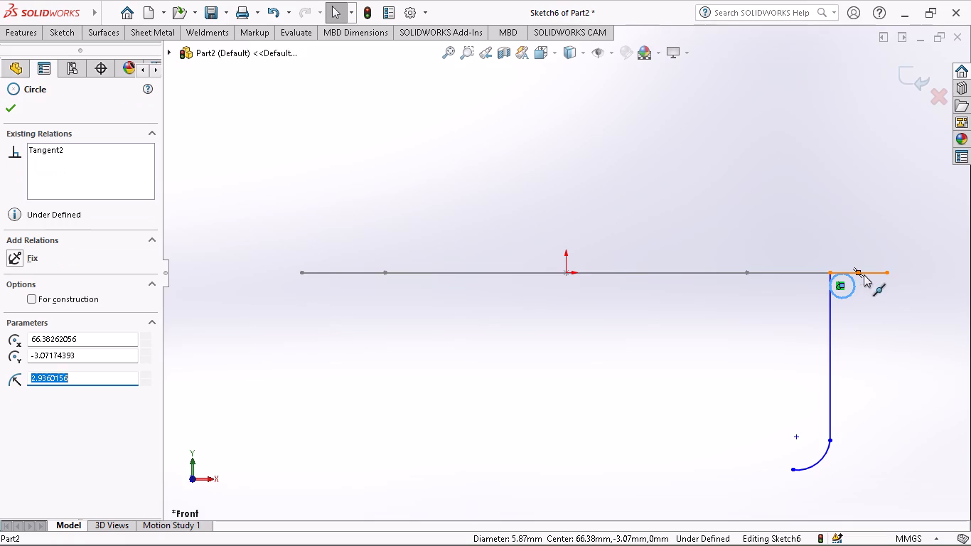
{"action": "left_click", "coordinate": [871, 274], "text": "shift"}
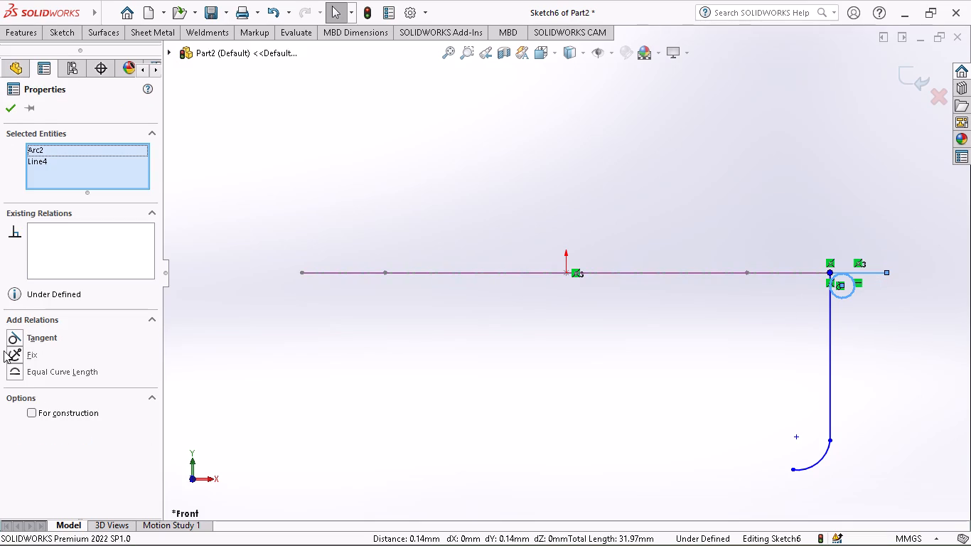
{"action": "left_click", "coordinate": [48, 338]}
{"action": "left_click", "coordinate": [14, 100]}
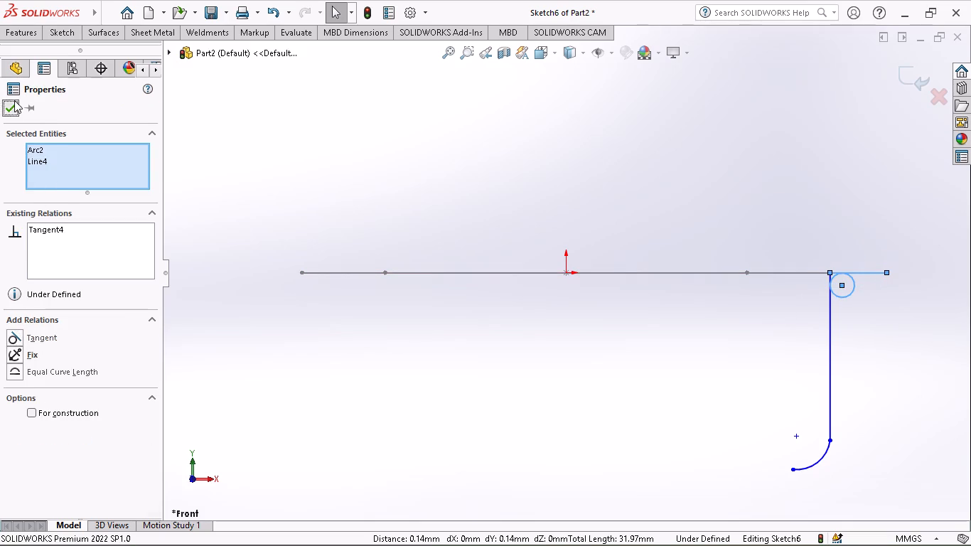
Trim the circle to the quarter arc between its two tangent points and trim the horizontal line beyond that arc.
{"action": "left_click", "coordinate": [58, 28]}
{"action": "left_click", "coordinate": [194, 57]}
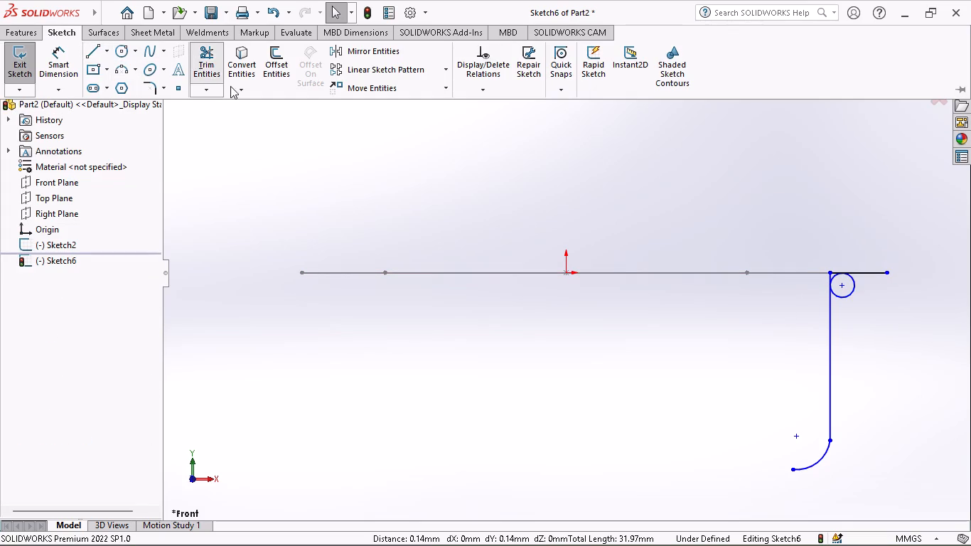
{"action": "left_click", "coordinate": [854, 292]}
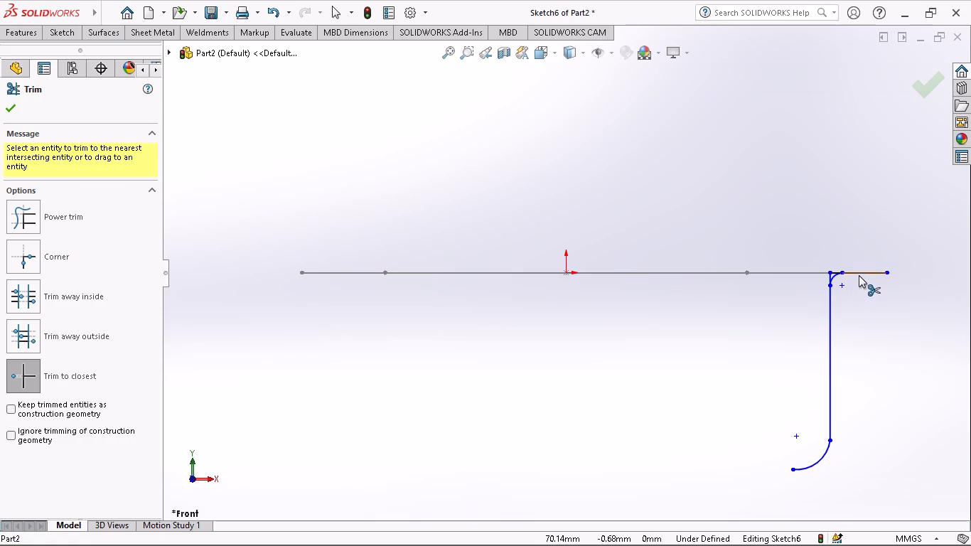
{"action": "left_click", "coordinate": [859, 272]}
Draw a 3-point arc of 270° and about 2.94 mm radius between the quarter arc's endpoints, completing the circle.
{"action": "left_click", "coordinate": [67, 31]}
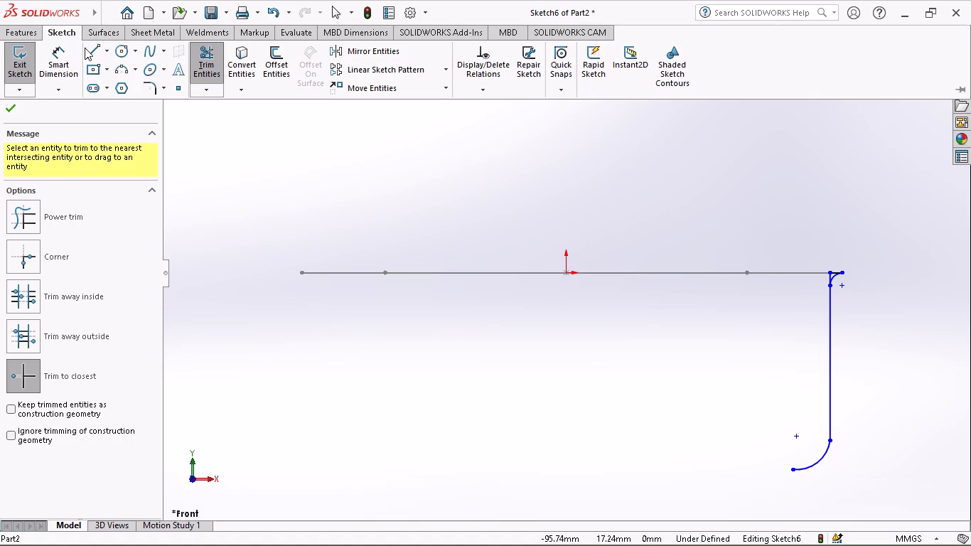
{"action": "left_click", "coordinate": [124, 73]}
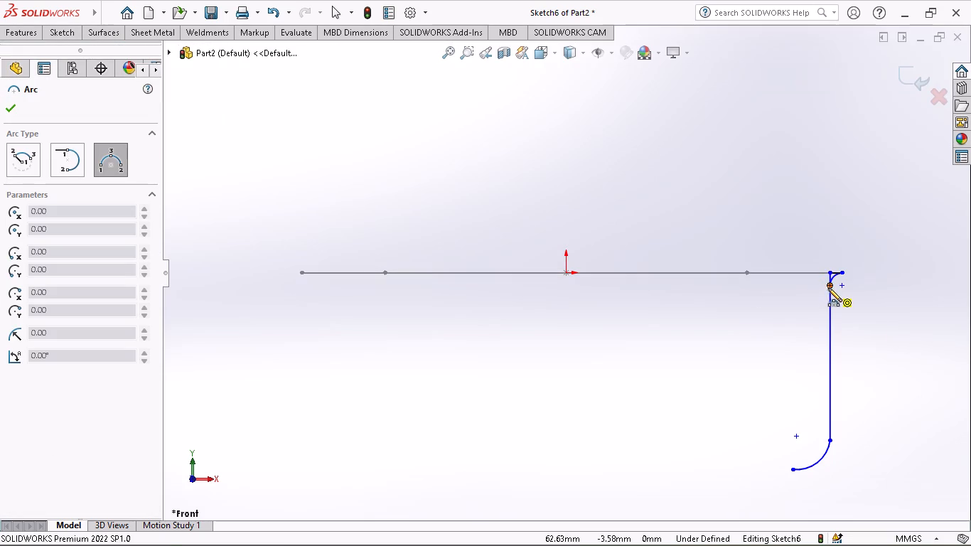
{"action": "left_click", "coordinate": [828, 287]}
{"action": "left_click", "coordinate": [842, 272]}
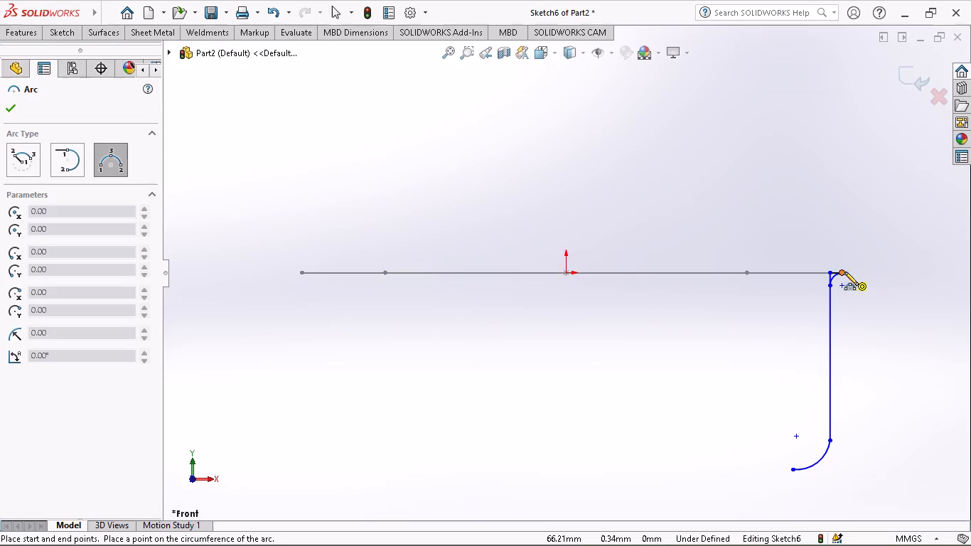
{"action": "left_click", "coordinate": [857, 291]}
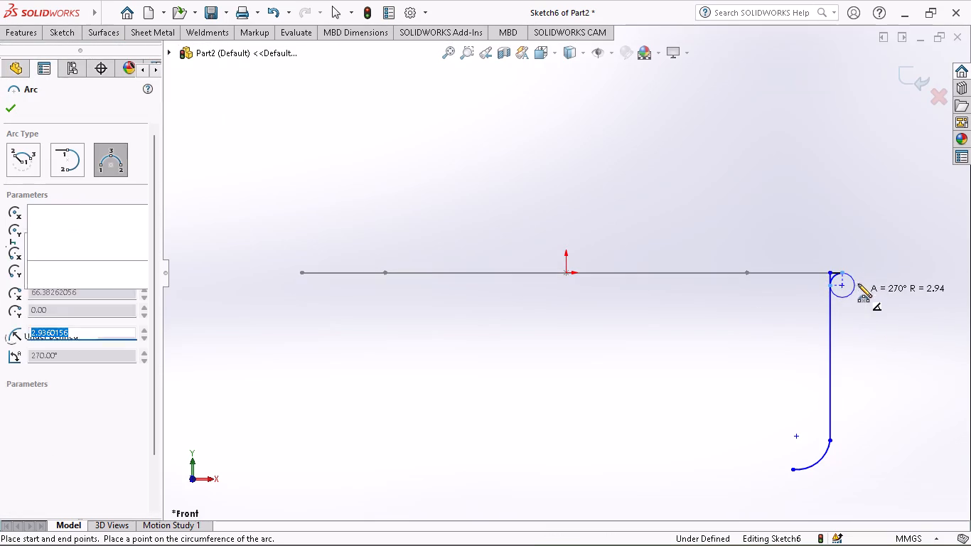
Draw a horizontal line from the circle's tangent point on the vertical line through its centre and past its outer side.
{"action": "left_click", "coordinate": [65, 37]}
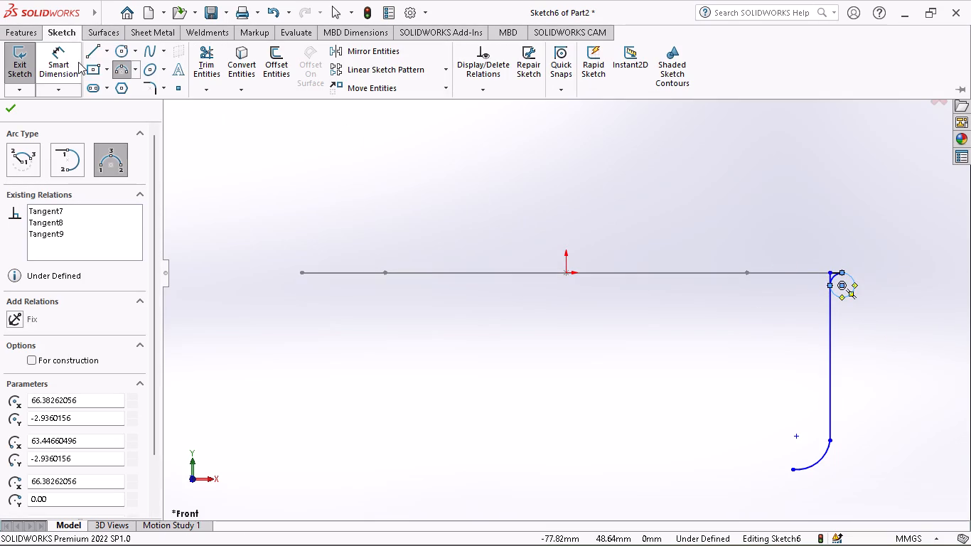
{"action": "left_click", "coordinate": [90, 57]}
{"action": "left_click", "coordinate": [827, 287]}
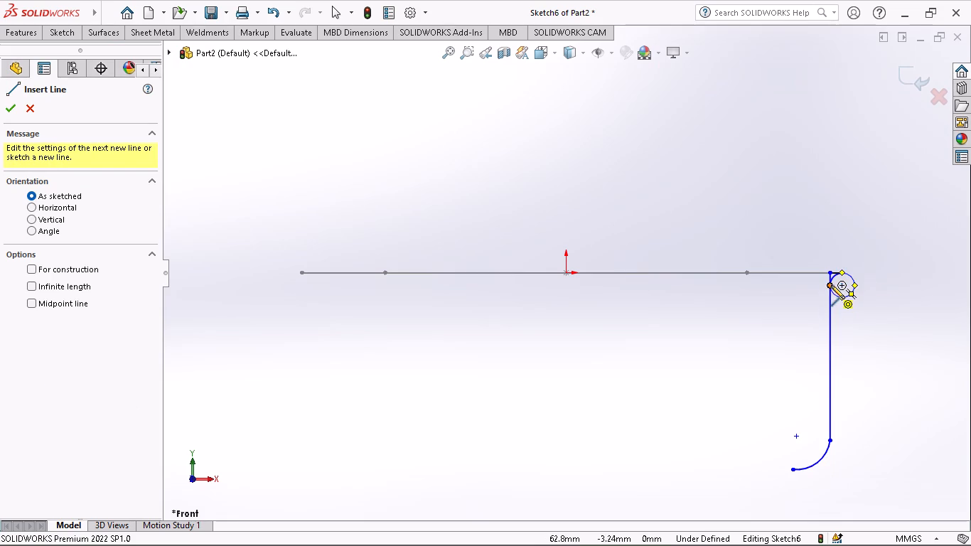
{"action": "left_click", "coordinate": [898, 284]}
{"action": "right_click", "coordinate": [859, 225]}
{"action": "left_click", "coordinate": [878, 237]}
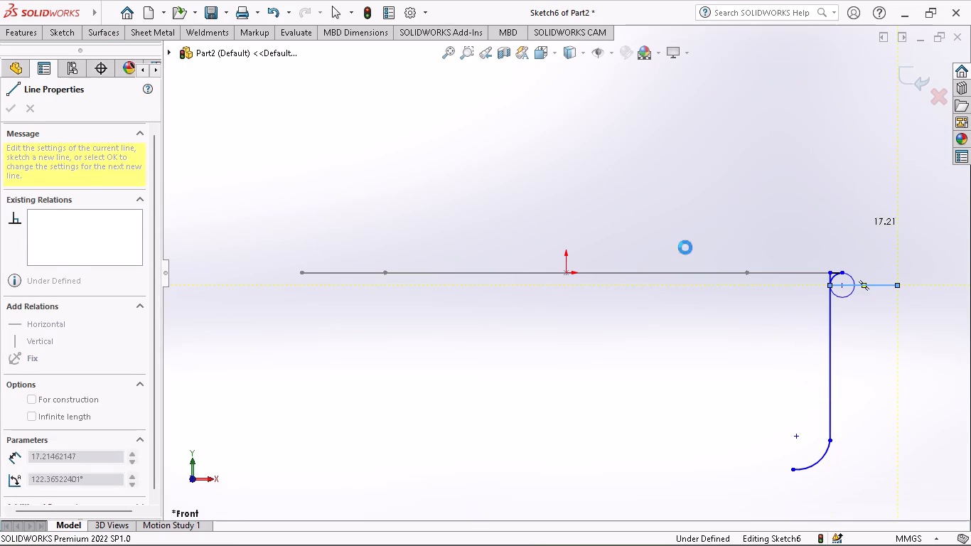
Trim away the circle's lower half and the horizontal line through its centre, leaving the upper semicircular lip.
{"action": "left_click", "coordinate": [72, 28]}
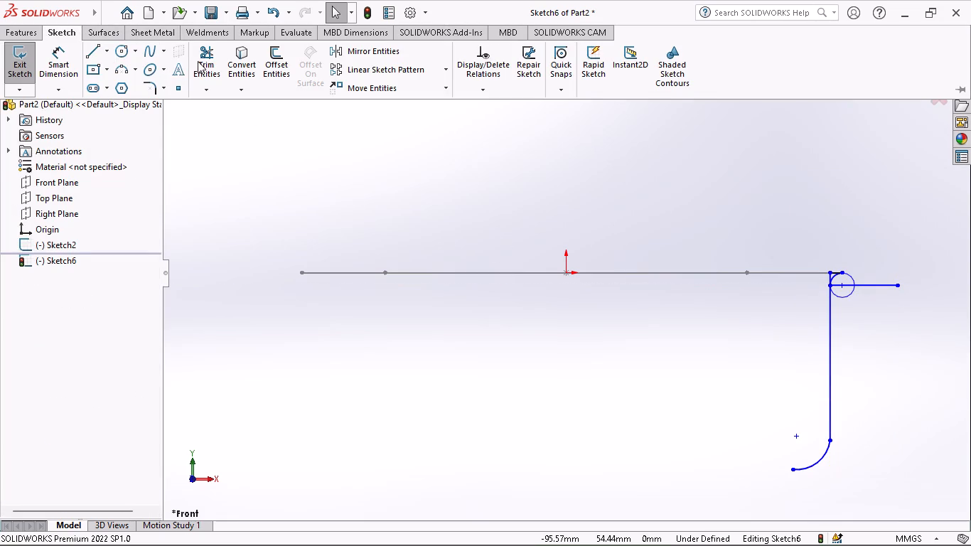
{"action": "left_click", "coordinate": [198, 61]}
{"action": "left_click", "coordinate": [865, 289]}
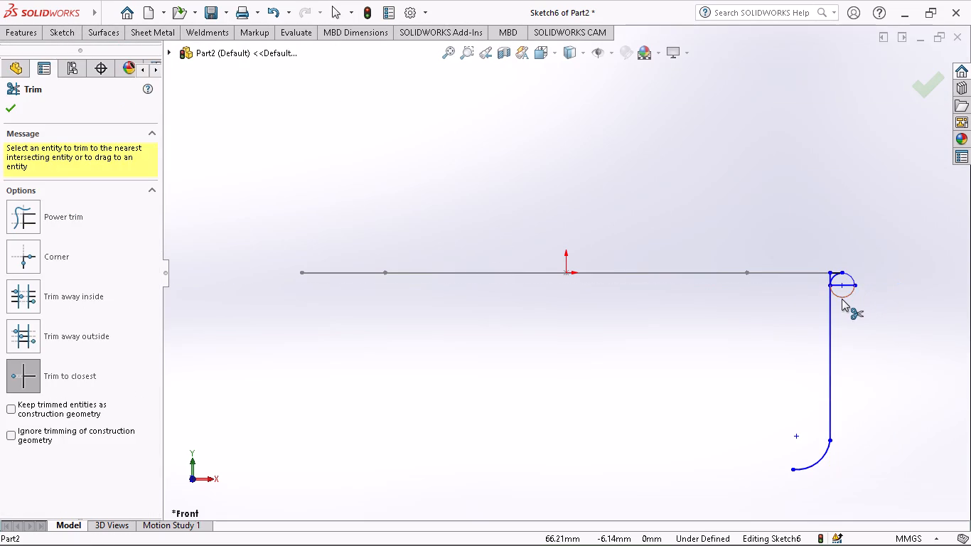
{"action": "left_click", "coordinate": [842, 299]}
{"action": "left_click", "coordinate": [845, 286]}
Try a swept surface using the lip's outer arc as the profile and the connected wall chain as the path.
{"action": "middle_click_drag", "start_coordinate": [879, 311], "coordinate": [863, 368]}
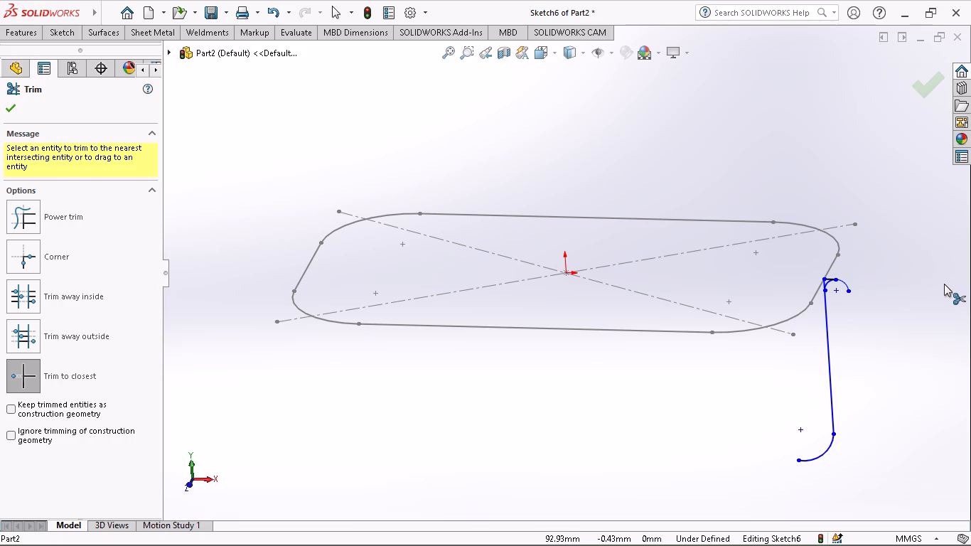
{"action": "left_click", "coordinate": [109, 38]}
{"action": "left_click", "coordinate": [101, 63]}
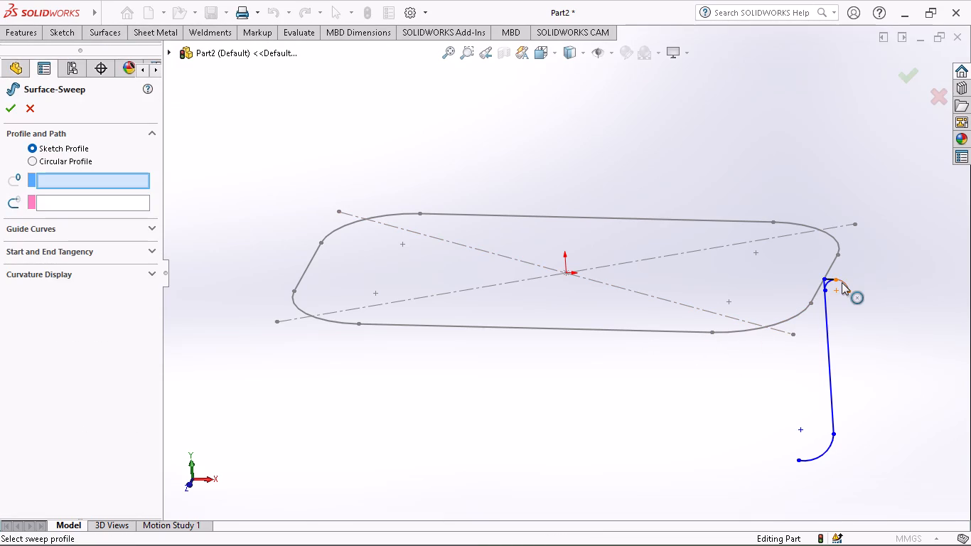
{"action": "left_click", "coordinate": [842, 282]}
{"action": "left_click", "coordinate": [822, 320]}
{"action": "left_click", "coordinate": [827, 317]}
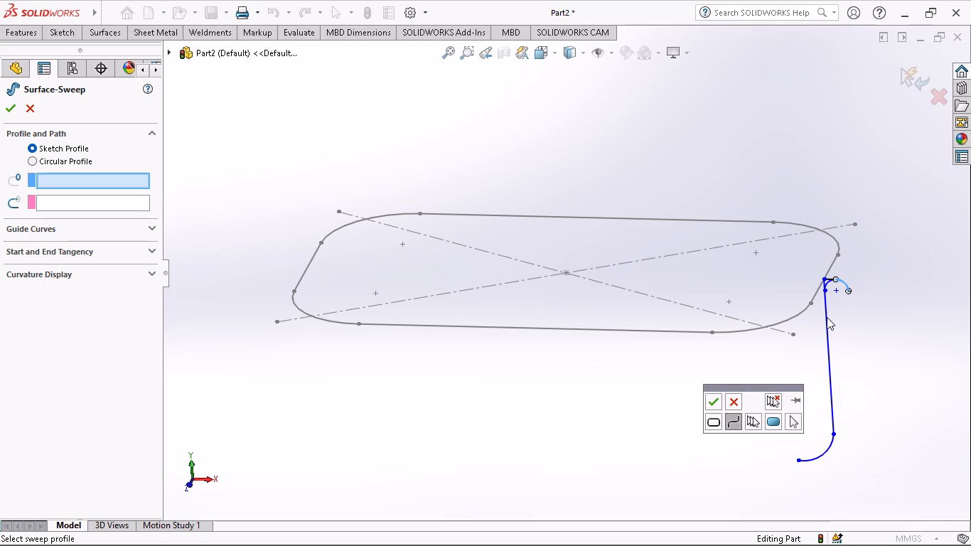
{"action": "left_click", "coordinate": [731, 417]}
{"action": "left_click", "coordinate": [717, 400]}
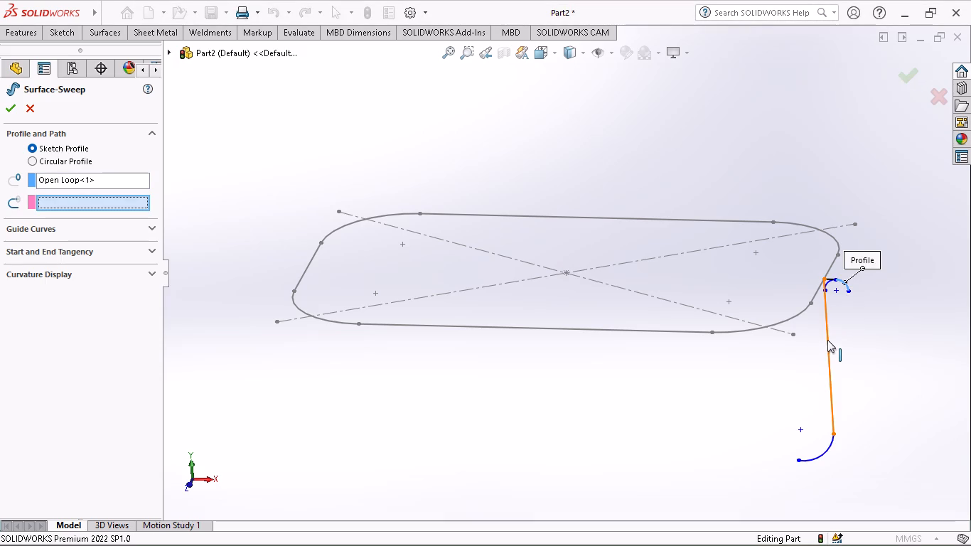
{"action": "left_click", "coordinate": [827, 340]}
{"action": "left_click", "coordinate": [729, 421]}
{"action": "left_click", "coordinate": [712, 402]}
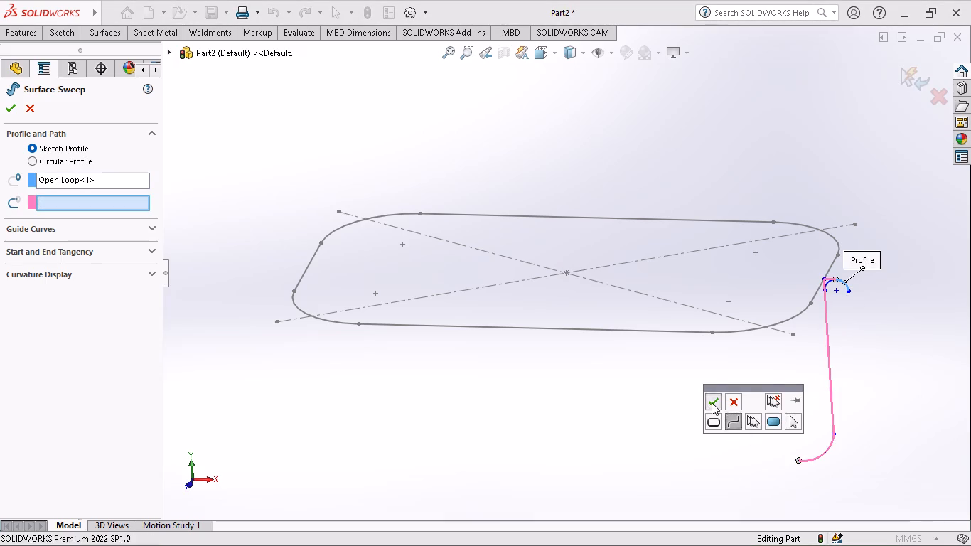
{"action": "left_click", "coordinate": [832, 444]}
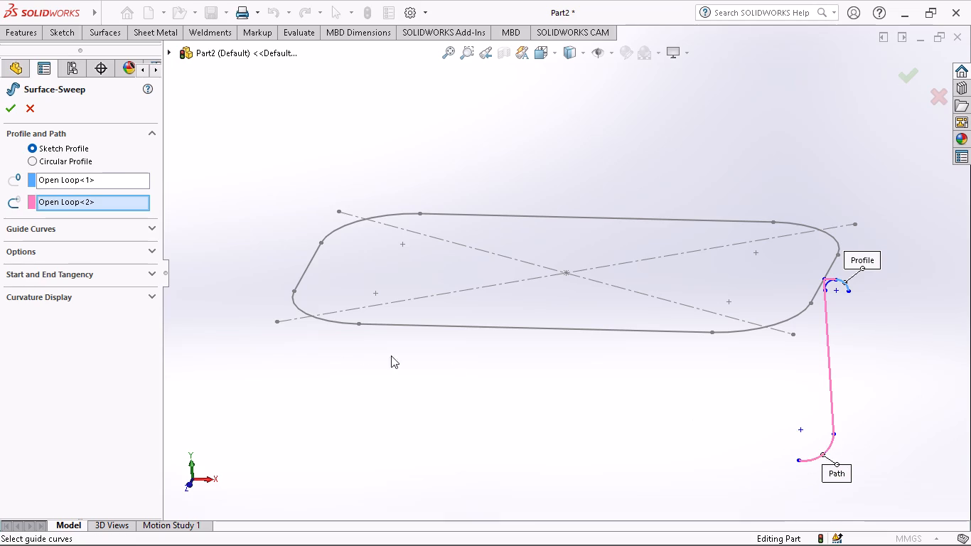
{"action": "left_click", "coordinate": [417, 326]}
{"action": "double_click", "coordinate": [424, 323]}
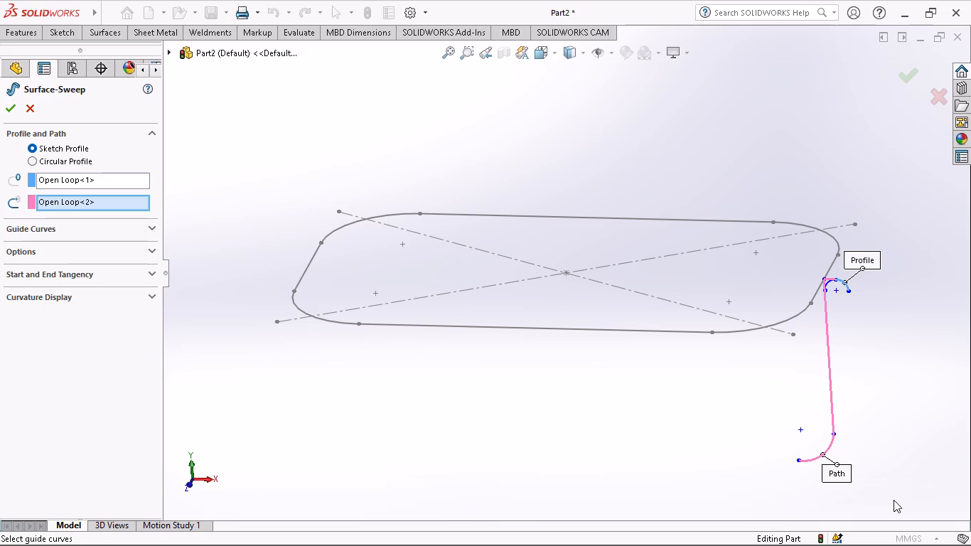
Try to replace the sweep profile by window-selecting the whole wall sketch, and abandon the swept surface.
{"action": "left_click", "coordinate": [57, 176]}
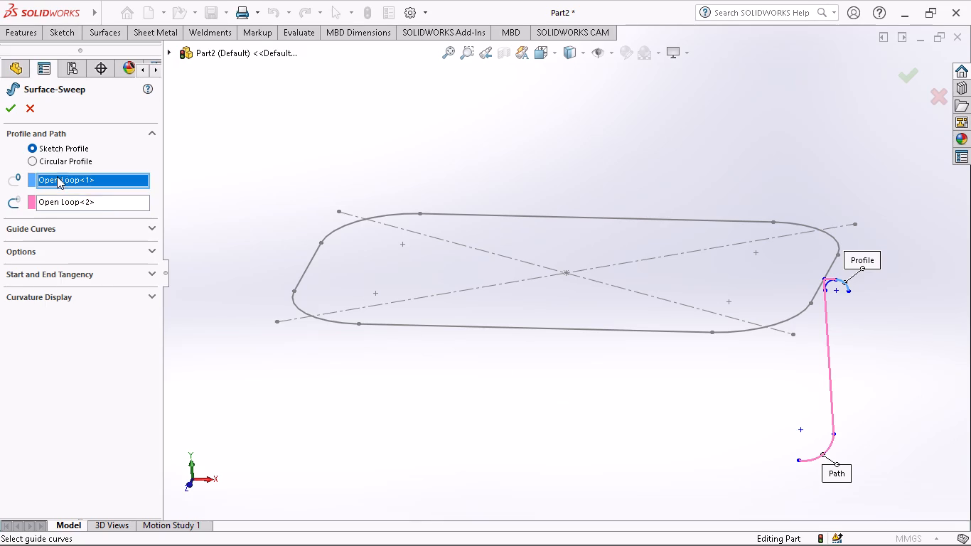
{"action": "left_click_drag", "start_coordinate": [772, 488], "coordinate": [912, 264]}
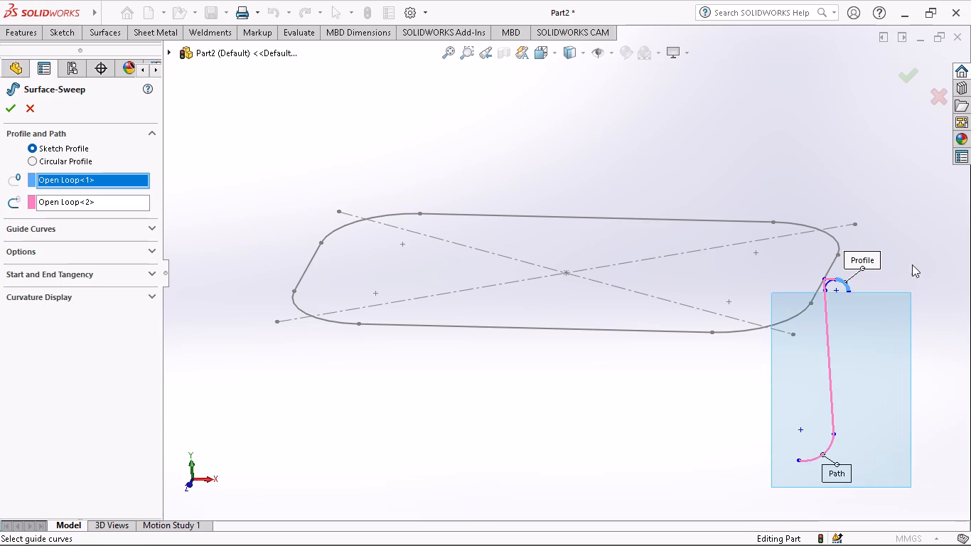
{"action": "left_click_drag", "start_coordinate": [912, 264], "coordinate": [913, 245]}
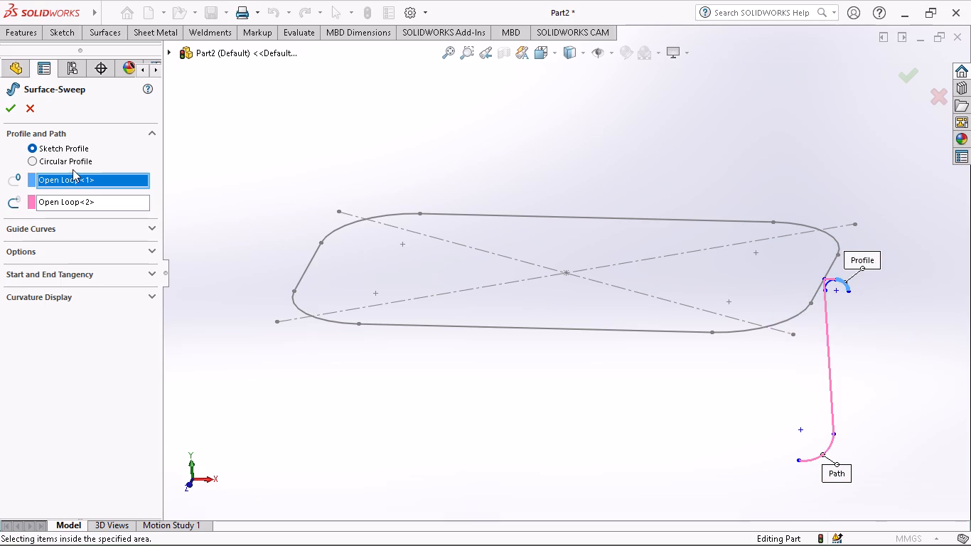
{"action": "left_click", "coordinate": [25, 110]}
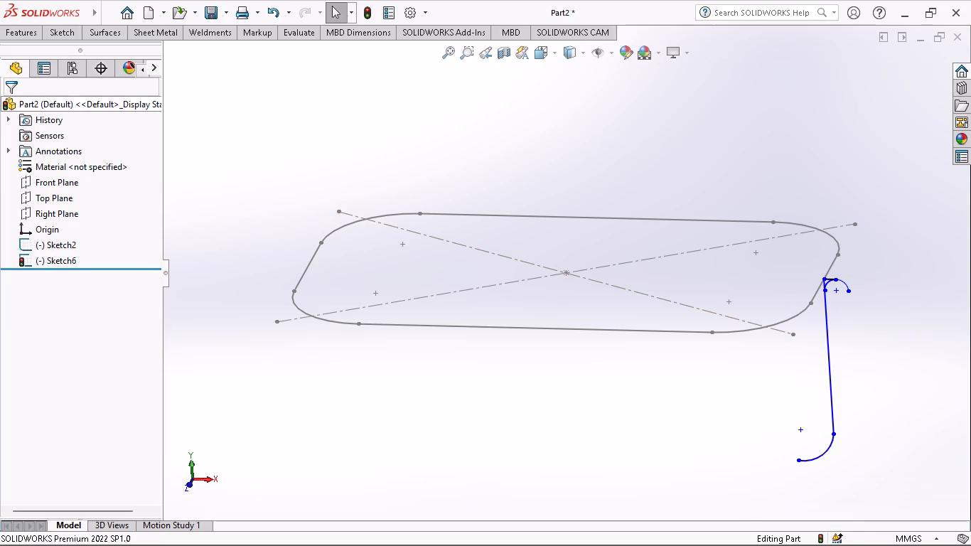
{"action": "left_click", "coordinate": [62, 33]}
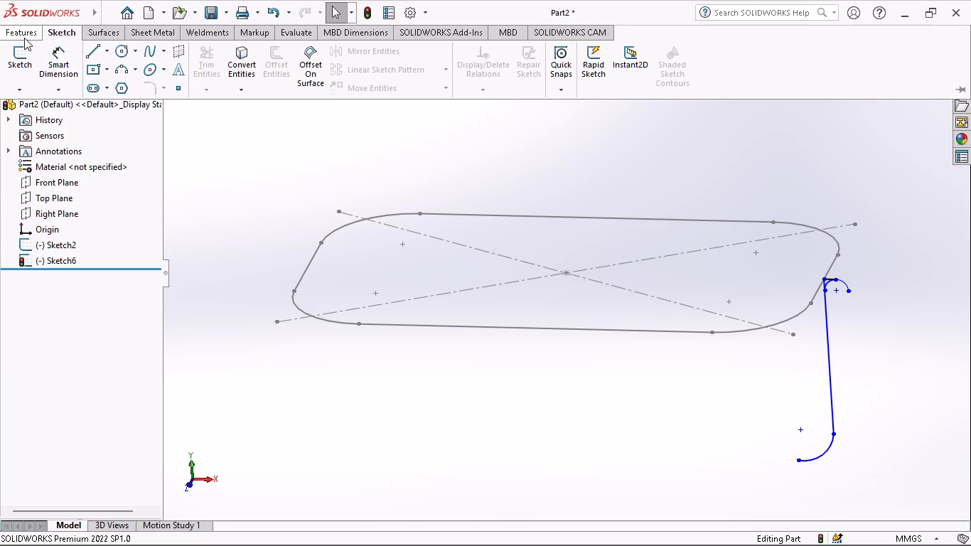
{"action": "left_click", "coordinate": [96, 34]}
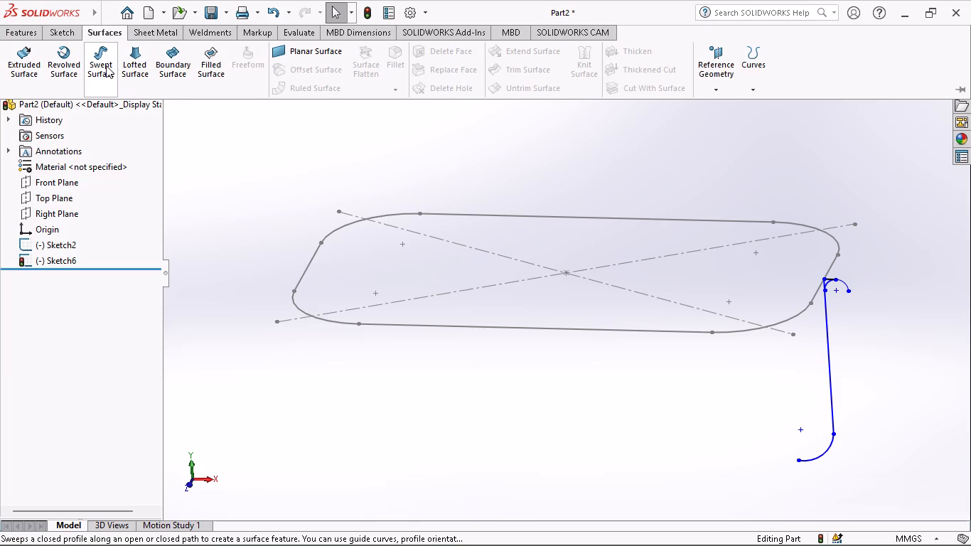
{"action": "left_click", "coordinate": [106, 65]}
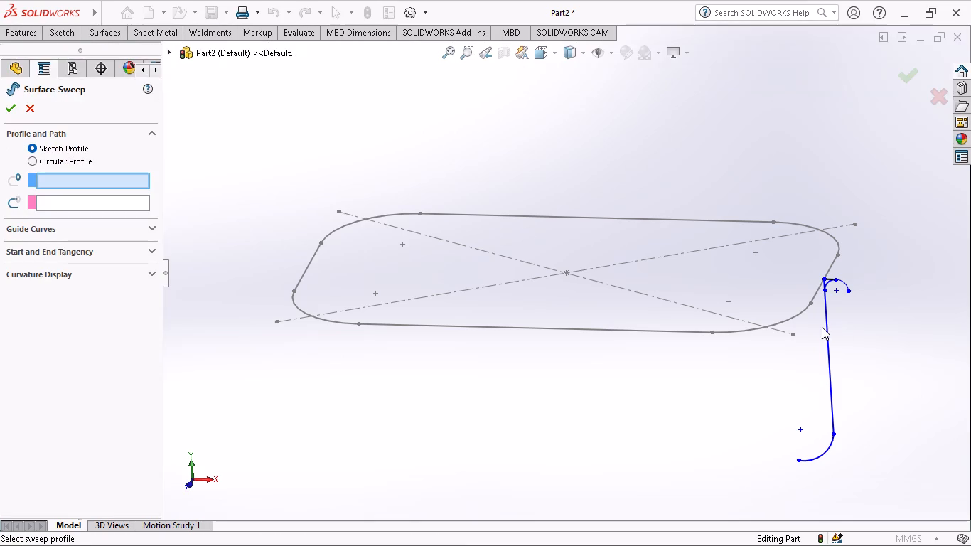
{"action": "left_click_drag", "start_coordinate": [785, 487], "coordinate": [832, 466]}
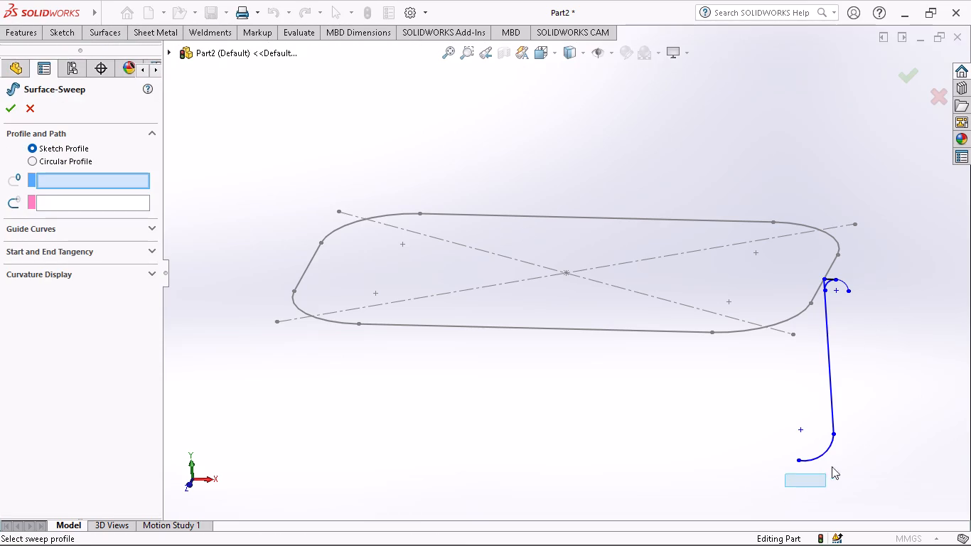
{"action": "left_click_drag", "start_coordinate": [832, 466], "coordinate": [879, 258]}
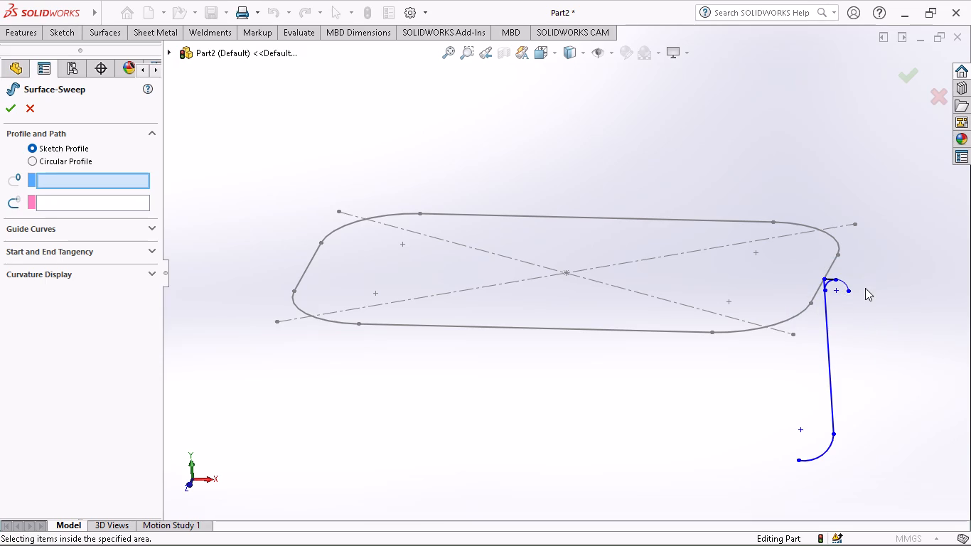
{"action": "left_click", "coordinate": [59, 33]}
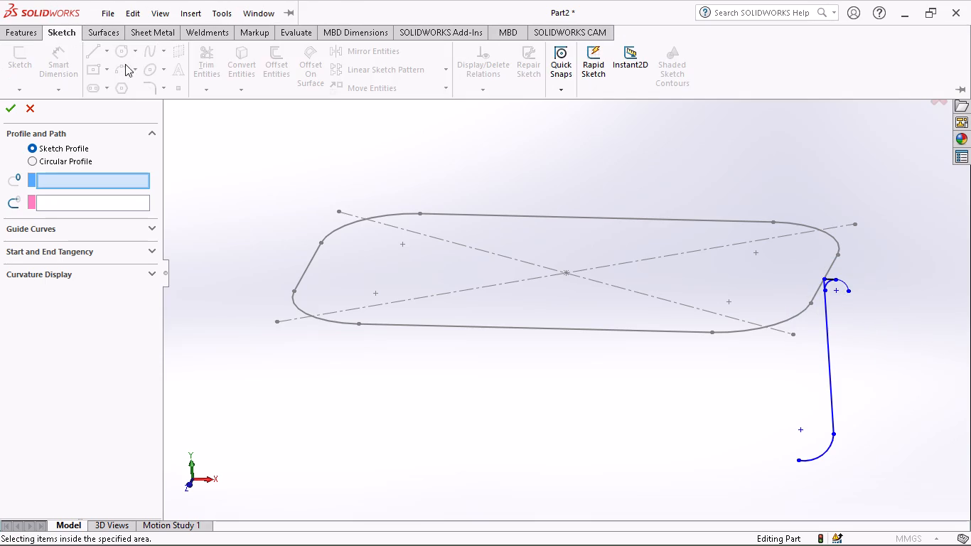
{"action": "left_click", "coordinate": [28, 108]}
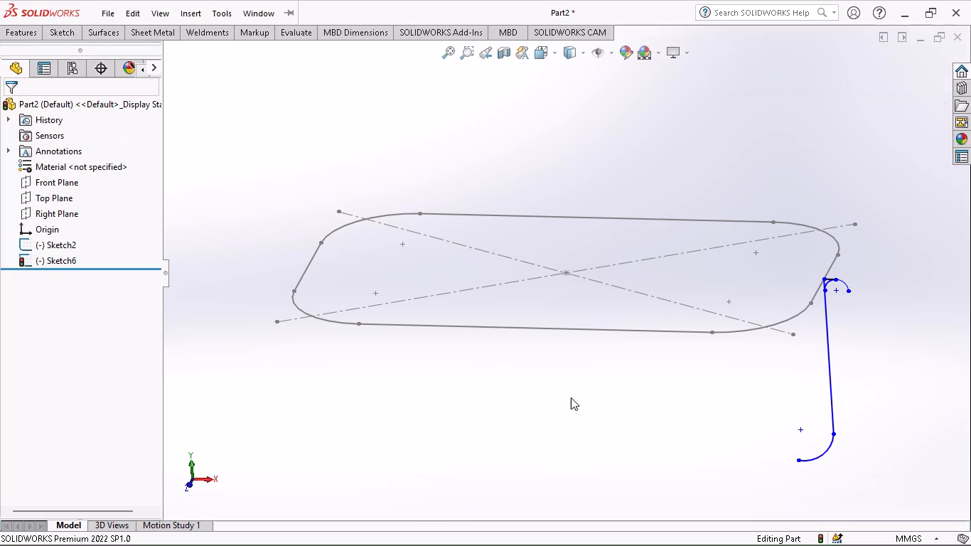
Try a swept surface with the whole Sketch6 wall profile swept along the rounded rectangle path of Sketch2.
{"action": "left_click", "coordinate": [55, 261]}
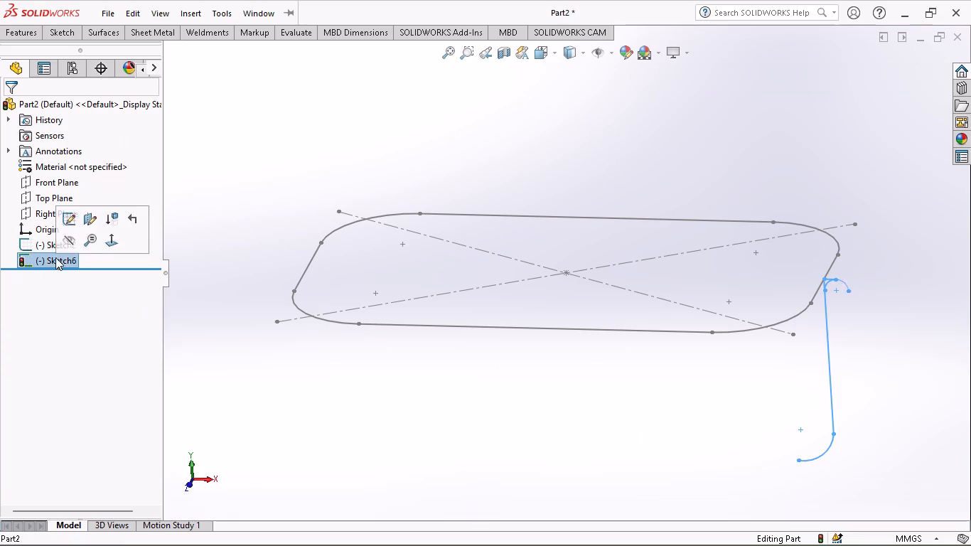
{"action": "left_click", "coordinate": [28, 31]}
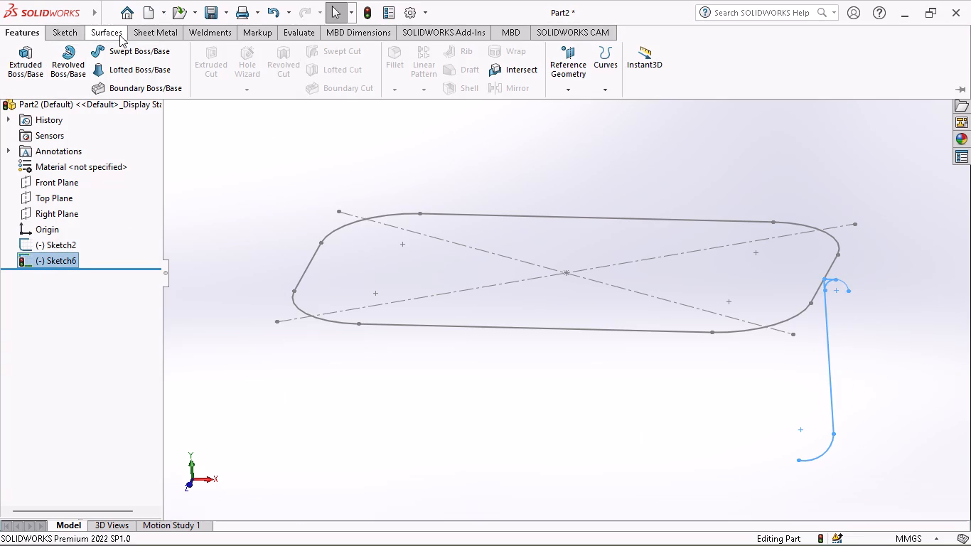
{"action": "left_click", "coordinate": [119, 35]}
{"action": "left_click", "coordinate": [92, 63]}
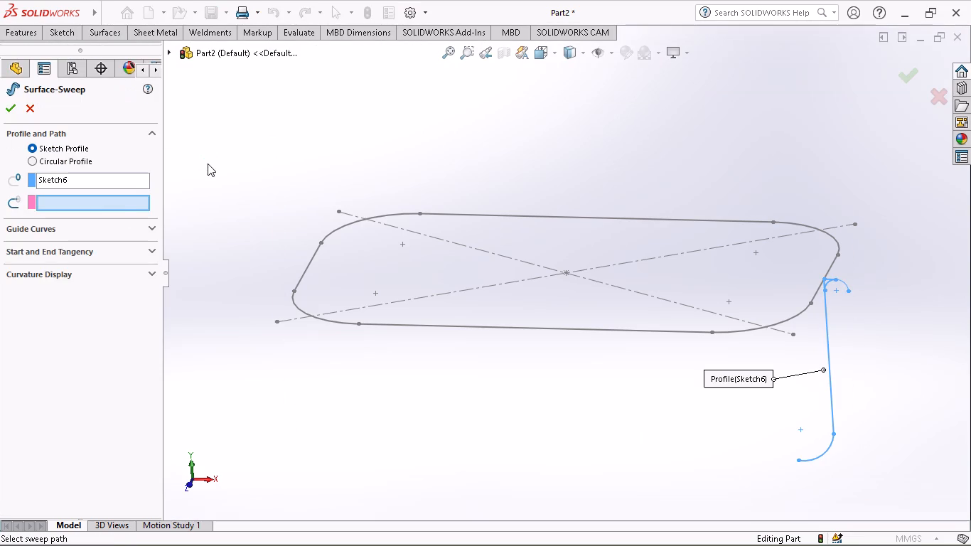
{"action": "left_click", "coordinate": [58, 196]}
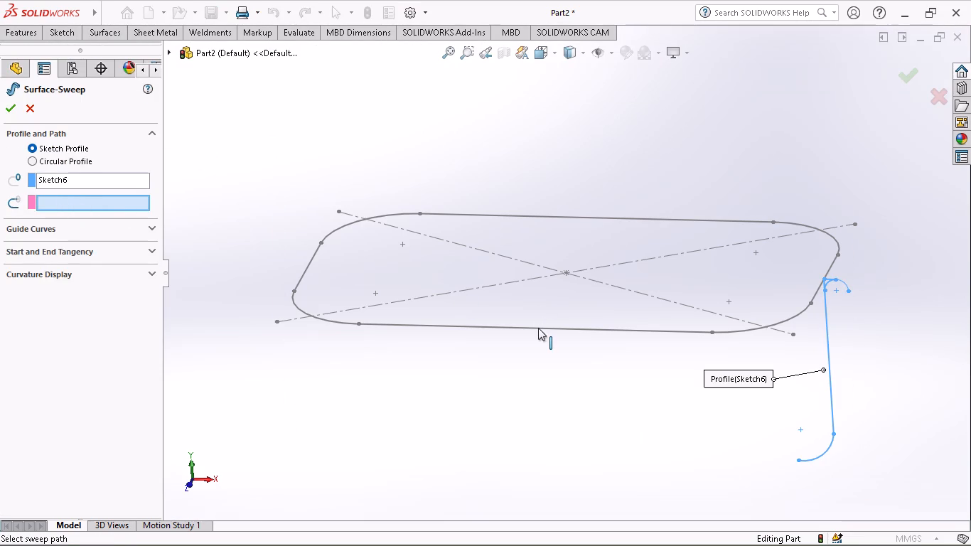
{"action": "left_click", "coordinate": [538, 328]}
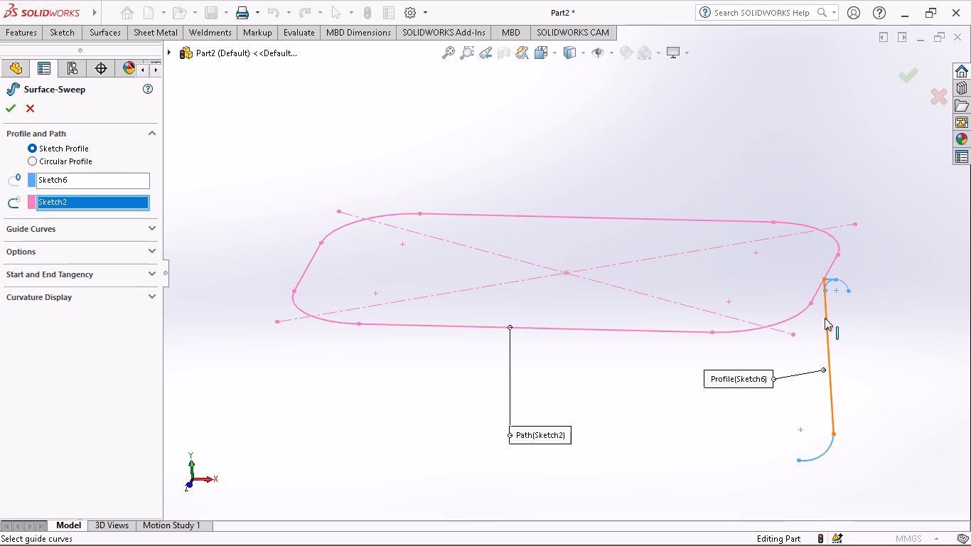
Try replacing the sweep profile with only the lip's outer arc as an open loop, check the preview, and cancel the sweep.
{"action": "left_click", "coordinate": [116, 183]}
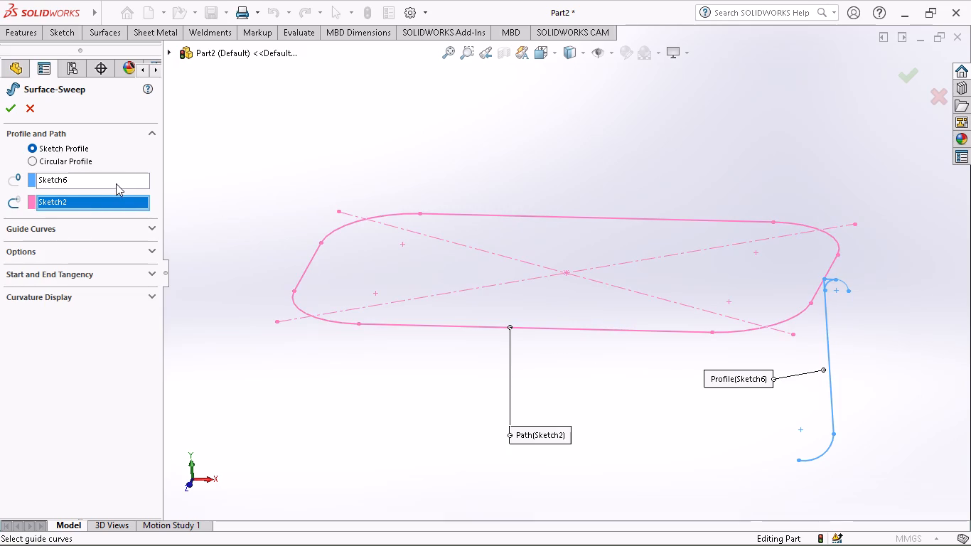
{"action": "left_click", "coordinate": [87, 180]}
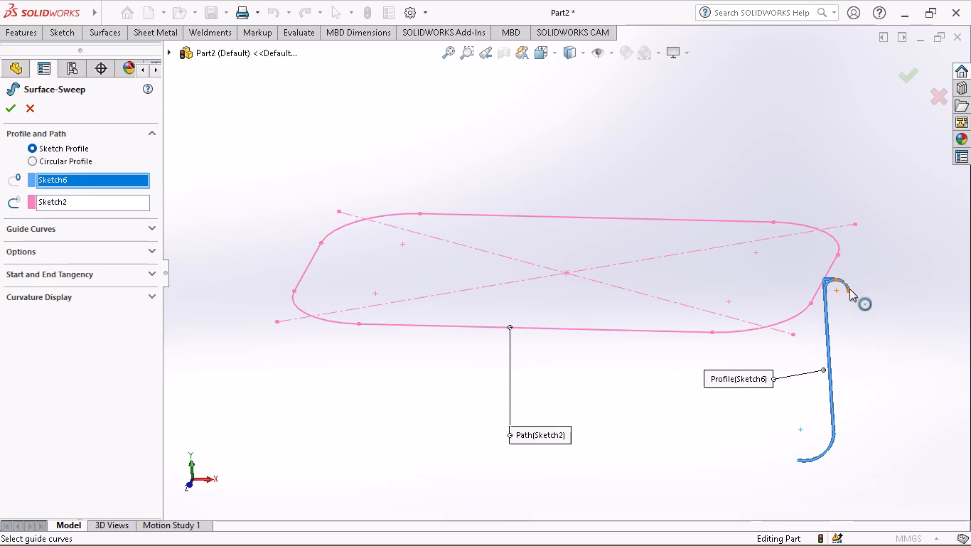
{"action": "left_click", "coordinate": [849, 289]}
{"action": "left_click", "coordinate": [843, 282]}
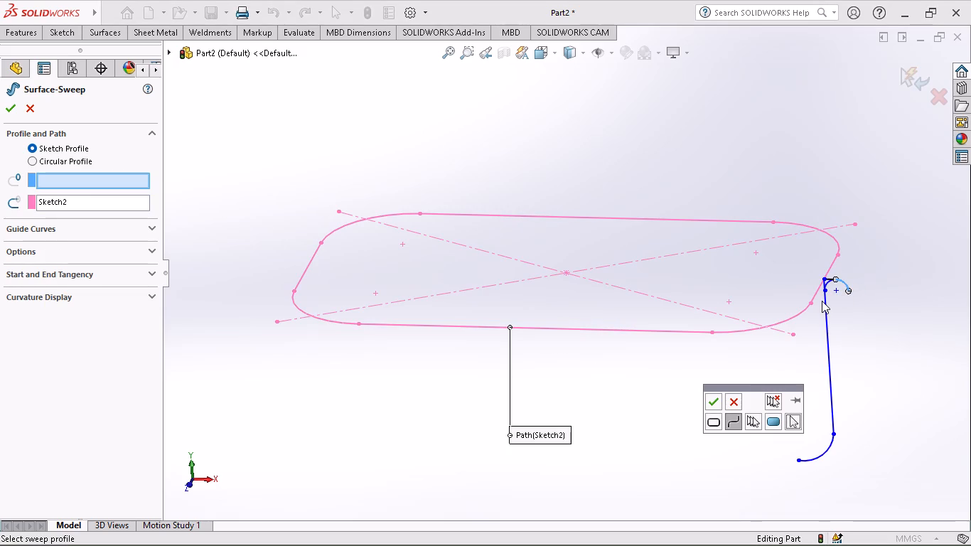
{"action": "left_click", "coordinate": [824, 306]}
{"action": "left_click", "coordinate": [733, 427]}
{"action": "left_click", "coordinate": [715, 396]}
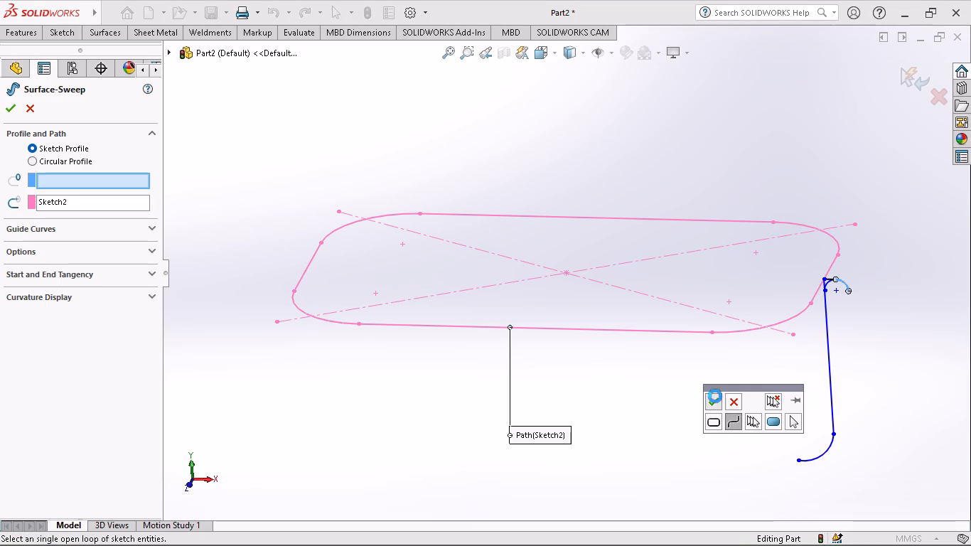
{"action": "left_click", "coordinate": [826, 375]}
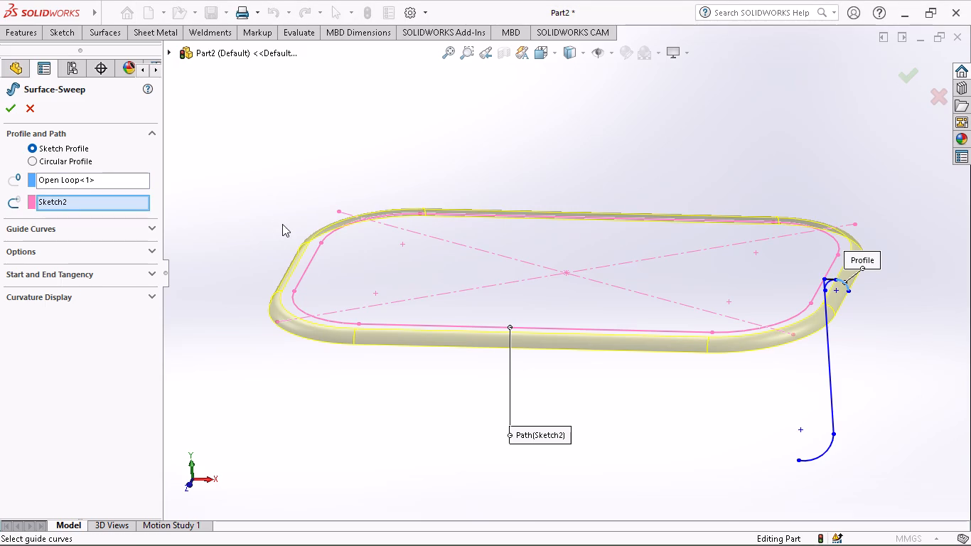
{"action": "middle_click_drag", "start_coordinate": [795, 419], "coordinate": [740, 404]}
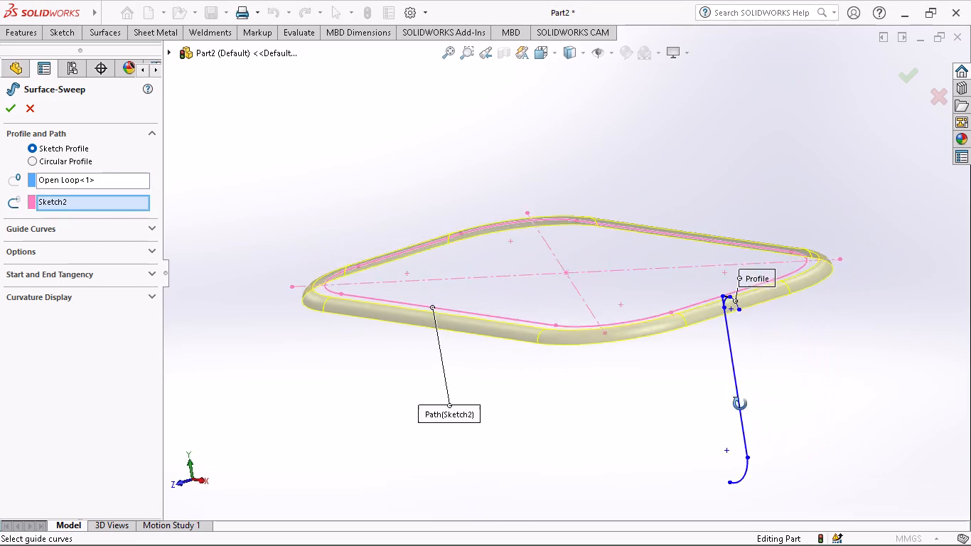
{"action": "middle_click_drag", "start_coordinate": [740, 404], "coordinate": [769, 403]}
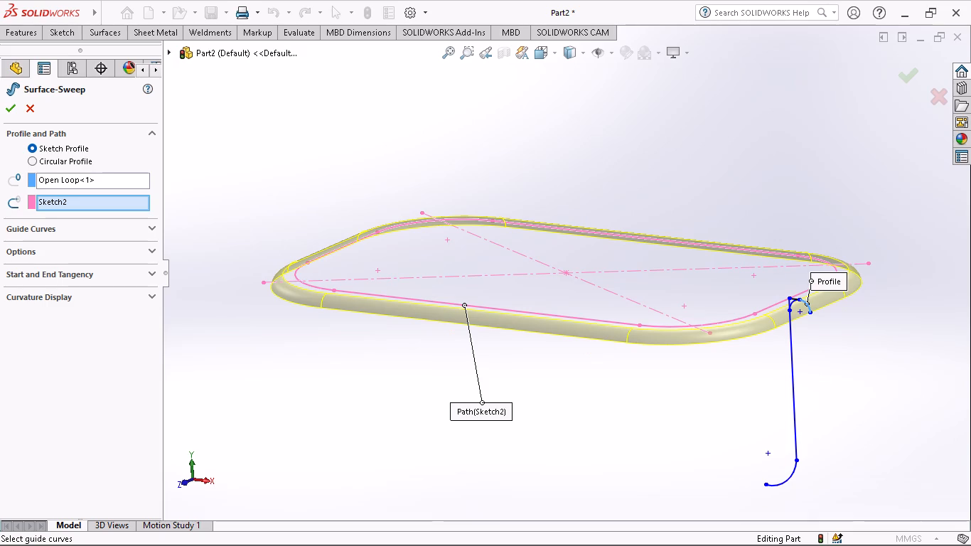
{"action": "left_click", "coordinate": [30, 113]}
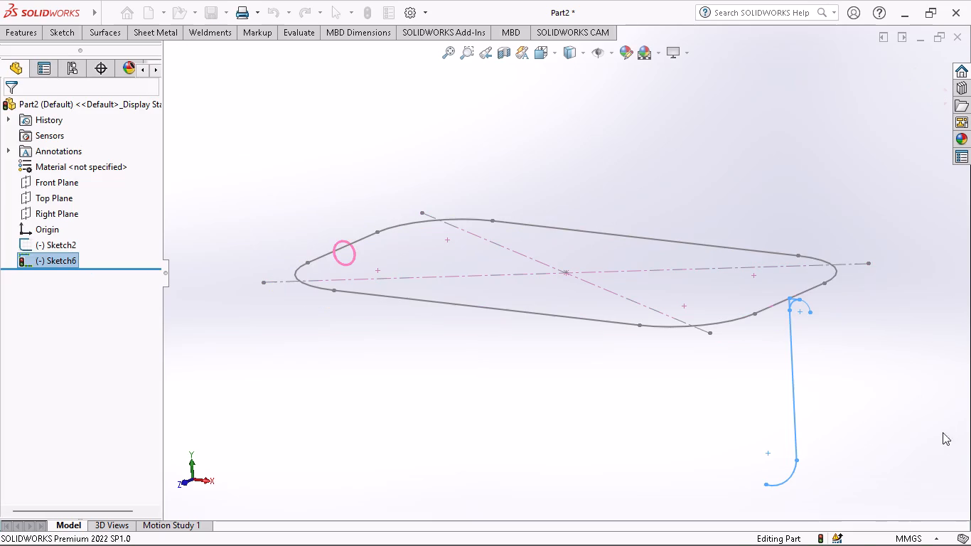
Reopen Sketch6 and trim away the short horizontal line and the vertical stub outside the lip's inner arc.
{"action": "middle_click_drag", "start_coordinate": [817, 318], "coordinate": [831, 301]}
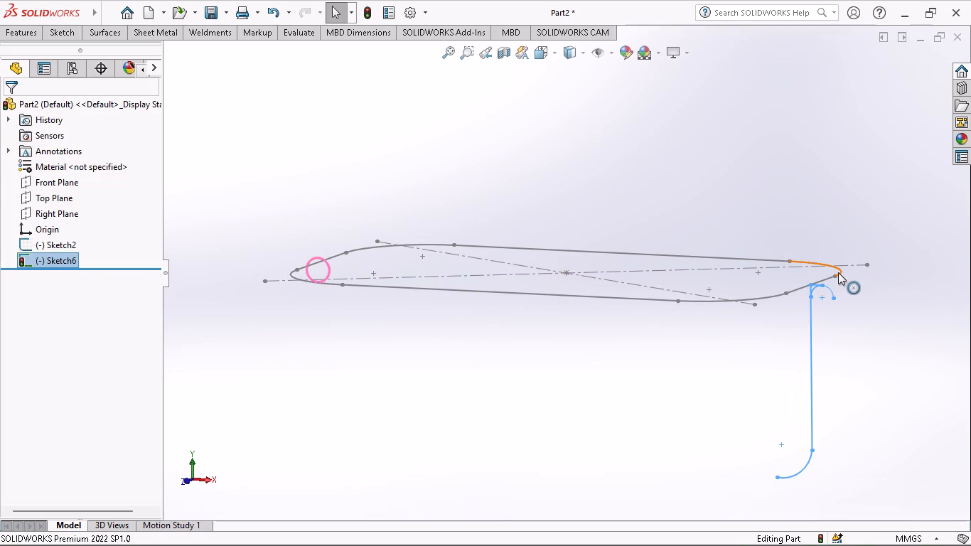
{"action": "scroll", "coordinate": [838, 272], "scroll_direction": "up", "scroll_amount": 2, "text": "ctrl"}
{"action": "scroll", "coordinate": [810, 274], "scroll_direction": "down", "scroll_amount": 7, "text": "ctrl"}
{"action": "scroll", "coordinate": [255, 241], "scroll_direction": "down", "scroll_amount": 2, "text": "ctrl"}
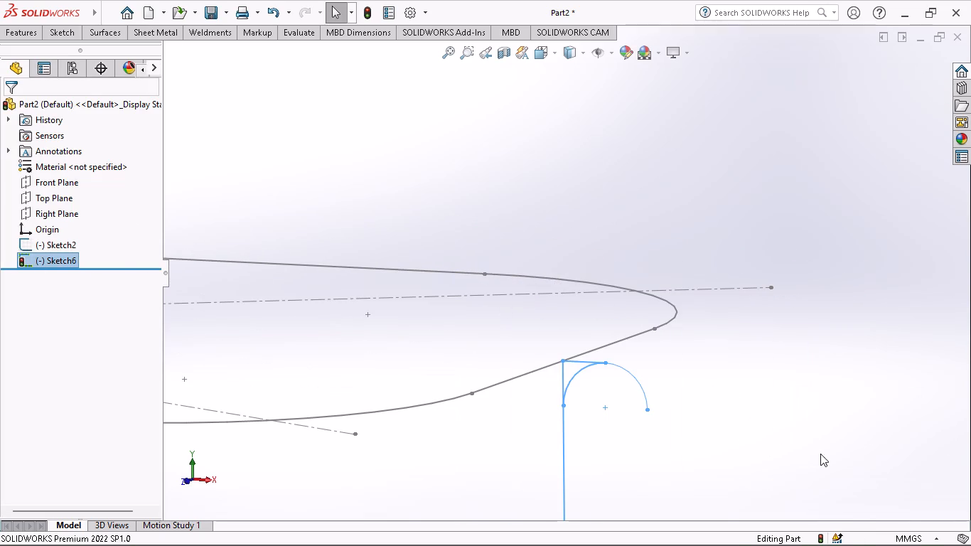
{"action": "left_click", "coordinate": [55, 33]}
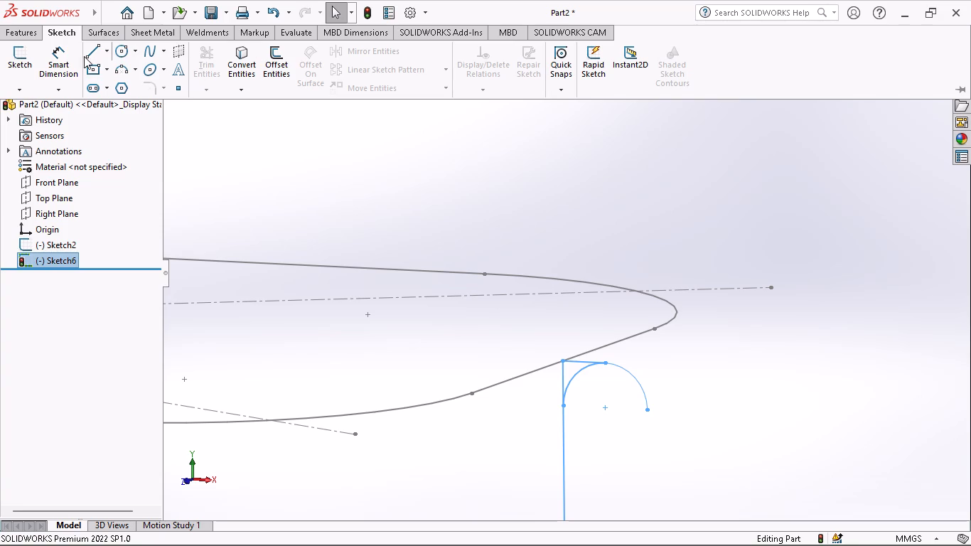
{"action": "left_click", "coordinate": [56, 36]}
{"action": "left_click", "coordinate": [211, 69]}
{"action": "right_click", "coordinate": [35, 255]}
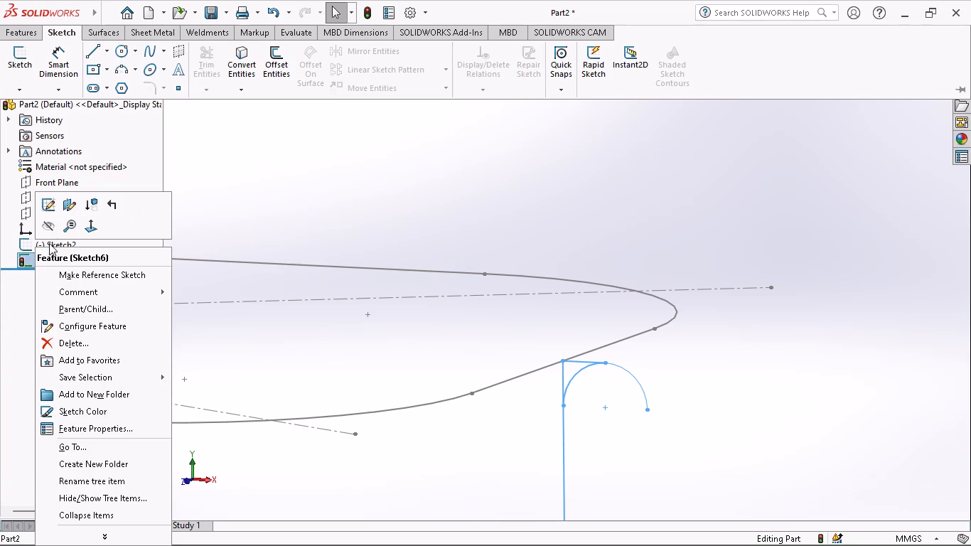
{"action": "left_click", "coordinate": [49, 210]}
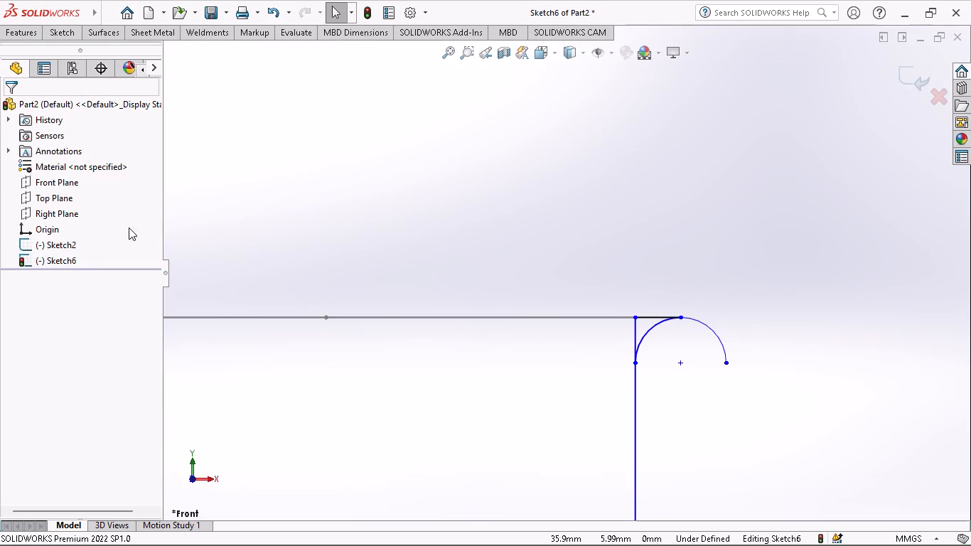
{"action": "left_click", "coordinate": [60, 31]}
{"action": "left_click", "coordinate": [205, 66]}
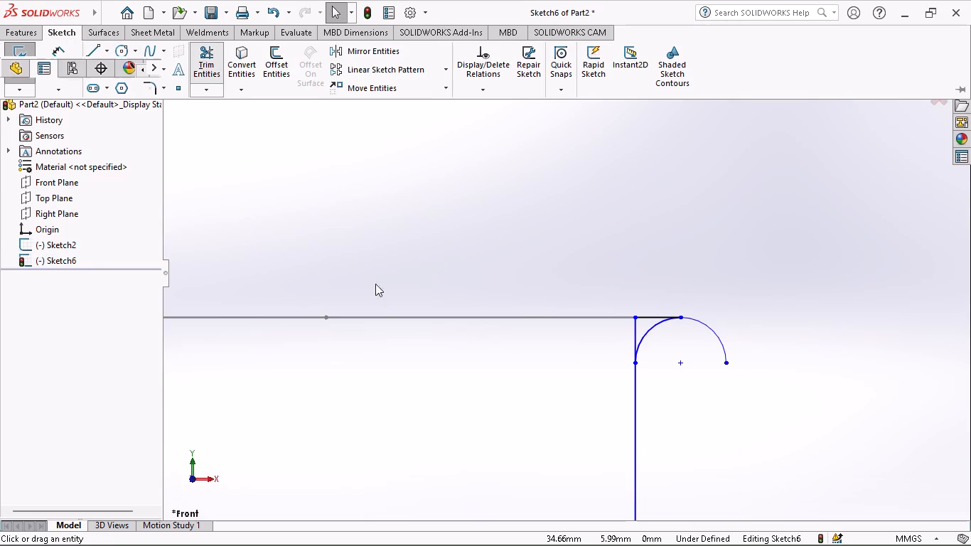
{"action": "left_click", "coordinate": [652, 316]}
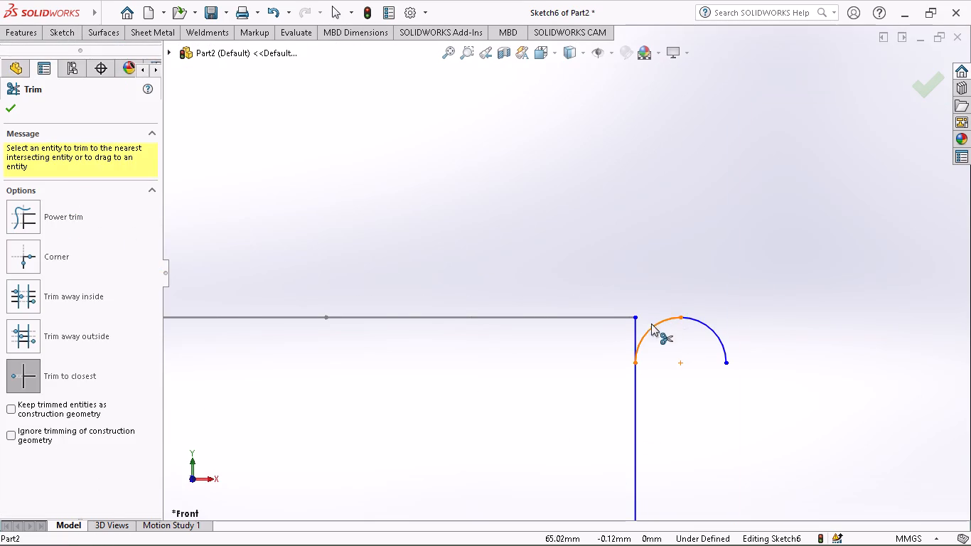
{"action": "left_click", "coordinate": [635, 326]}
{"action": "middle_click_drag", "start_coordinate": [757, 324], "coordinate": [744, 357]}
{"action": "key", "text": "Escape"}
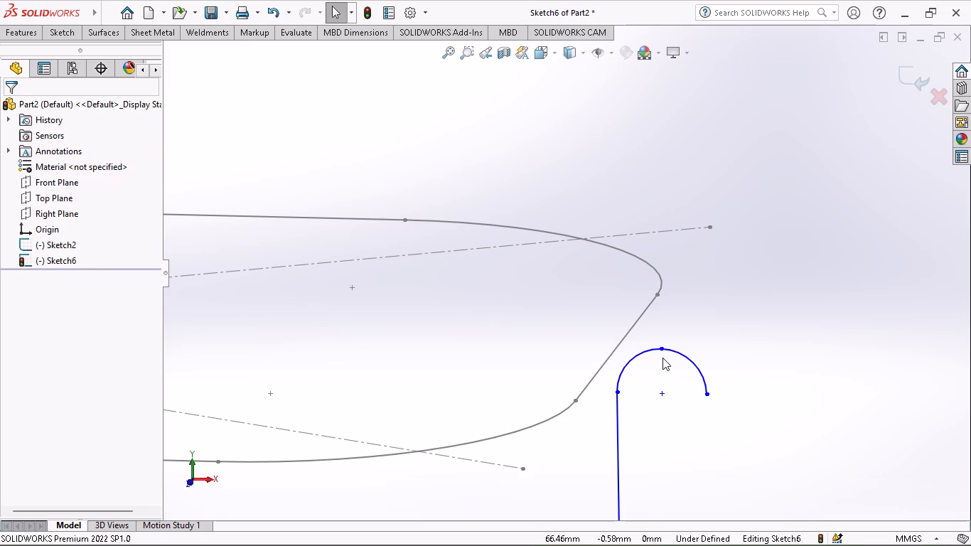
Add a Pierce relation between the lip's topmost arc point and the short straight side of the Sketch2 rounded rectangle.
{"action": "left_click", "coordinate": [662, 352], "text": "shift"}
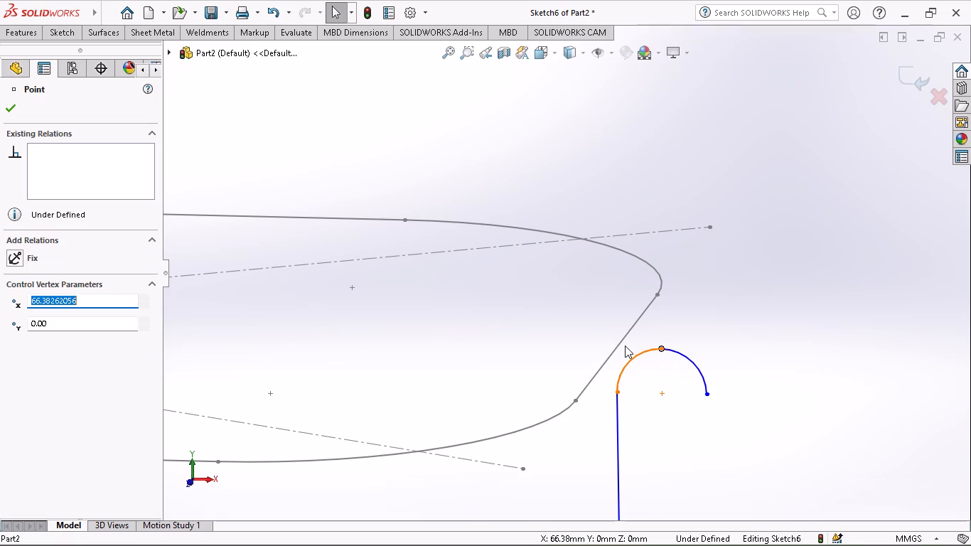
{"action": "left_click", "coordinate": [620, 346], "text": "shift"}
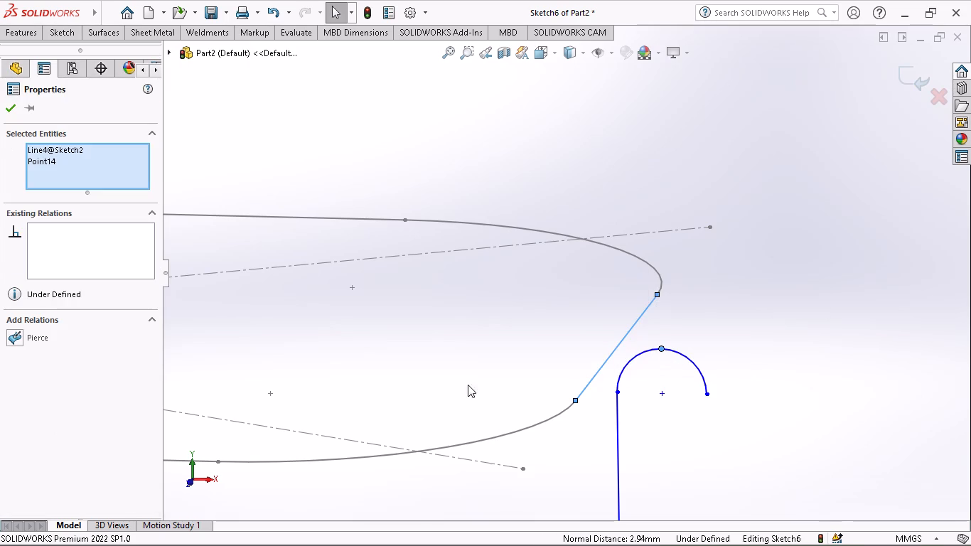
{"action": "left_click", "coordinate": [39, 340]}
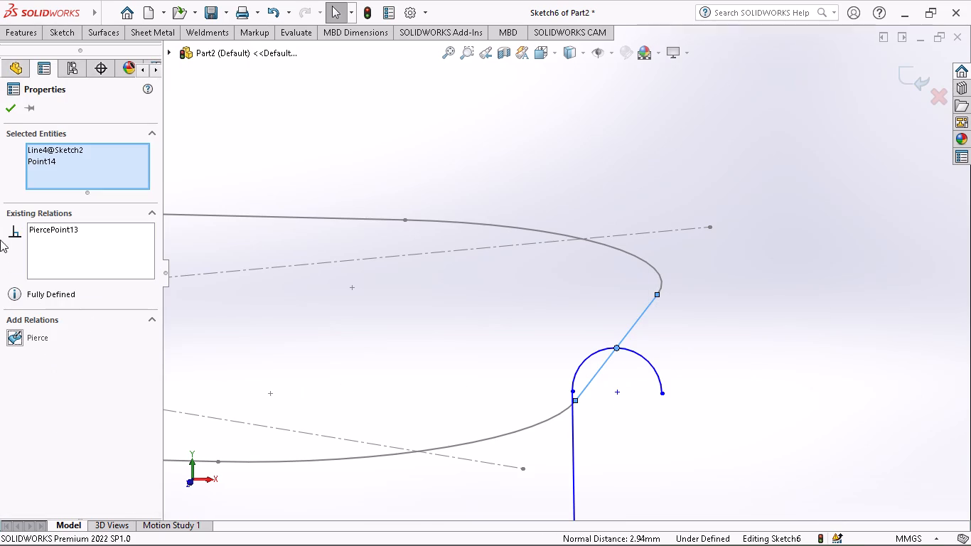
{"action": "left_click", "coordinate": [8, 110]}
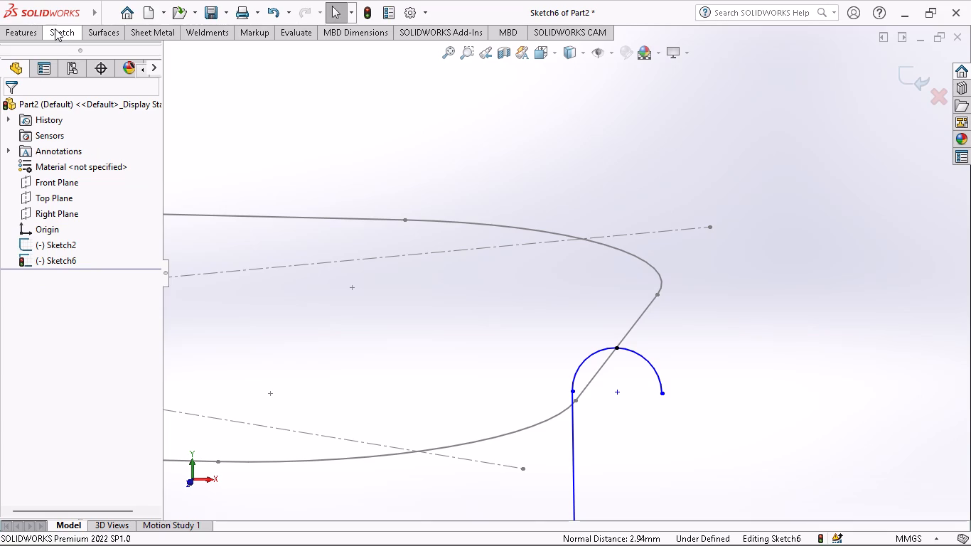
Create a swept surface with Sketch6 as the profile and the Sketch2 rounded rectangle as the path.
{"action": "left_click", "coordinate": [49, 267]}
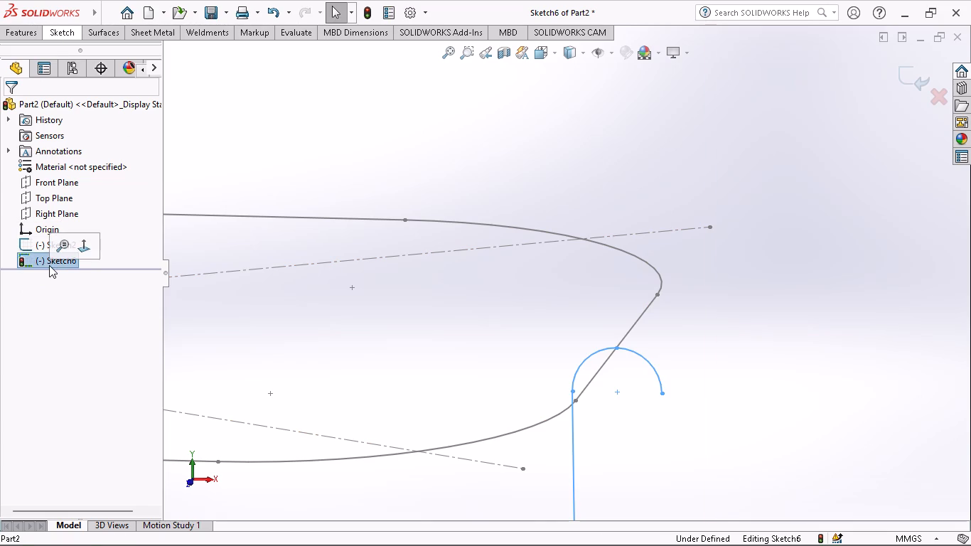
{"action": "left_click", "coordinate": [117, 30]}
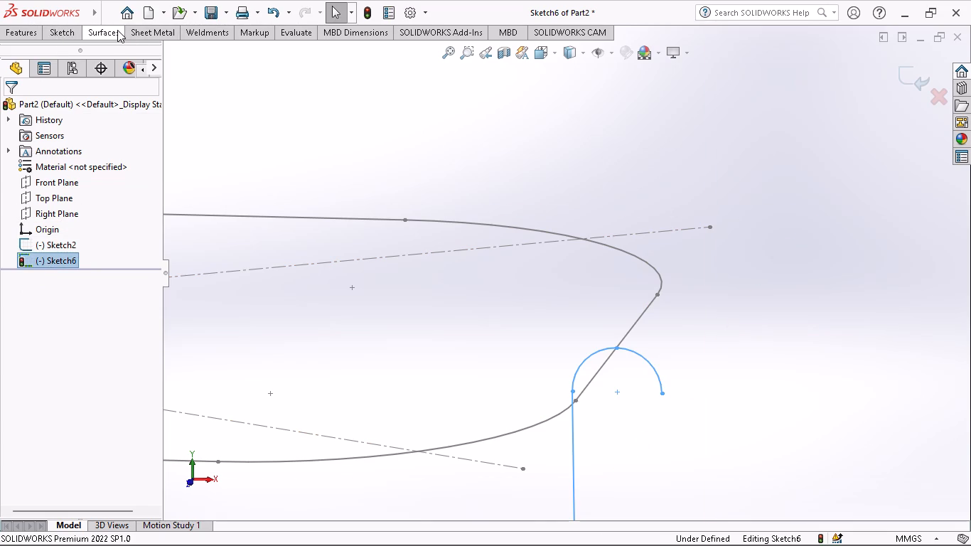
{"action": "left_click", "coordinate": [92, 60]}
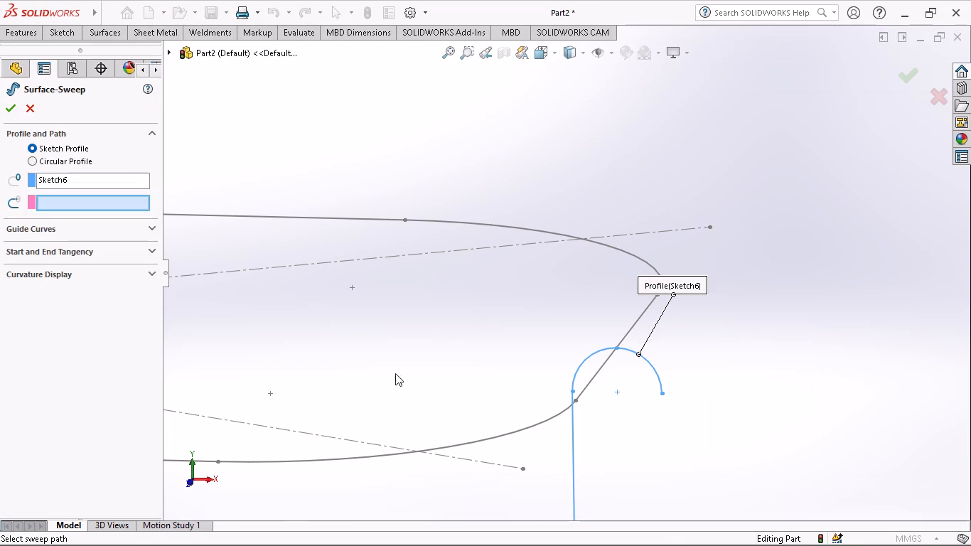
{"action": "left_click", "coordinate": [479, 442]}
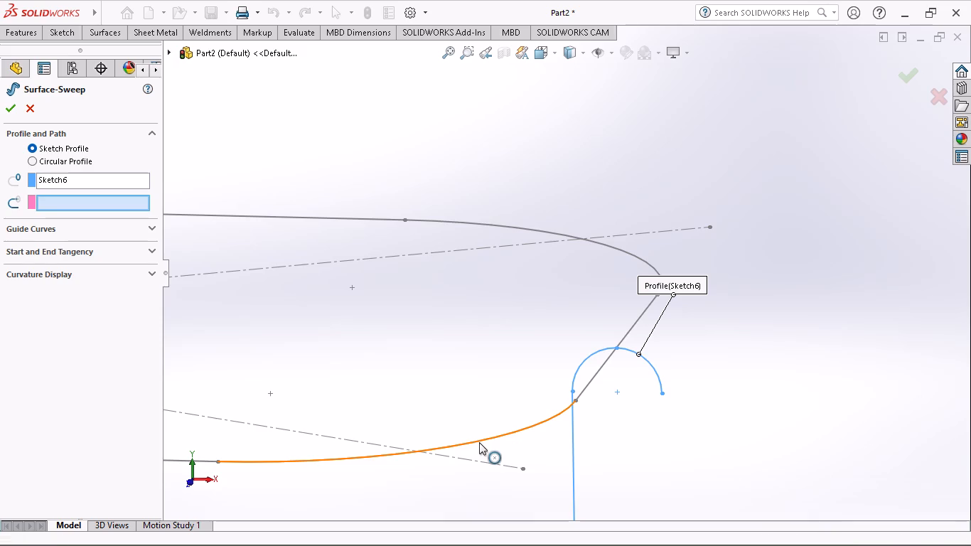
{"action": "middle_click_drag", "start_coordinate": [527, 429], "coordinate": [510, 435]}
{"action": "scroll", "coordinate": [510, 435], "scroll_direction": "up", "scroll_amount": 8, "text": "ctrl"}
{"action": "middle_click_drag", "start_coordinate": [506, 427], "coordinate": [466, 443]}
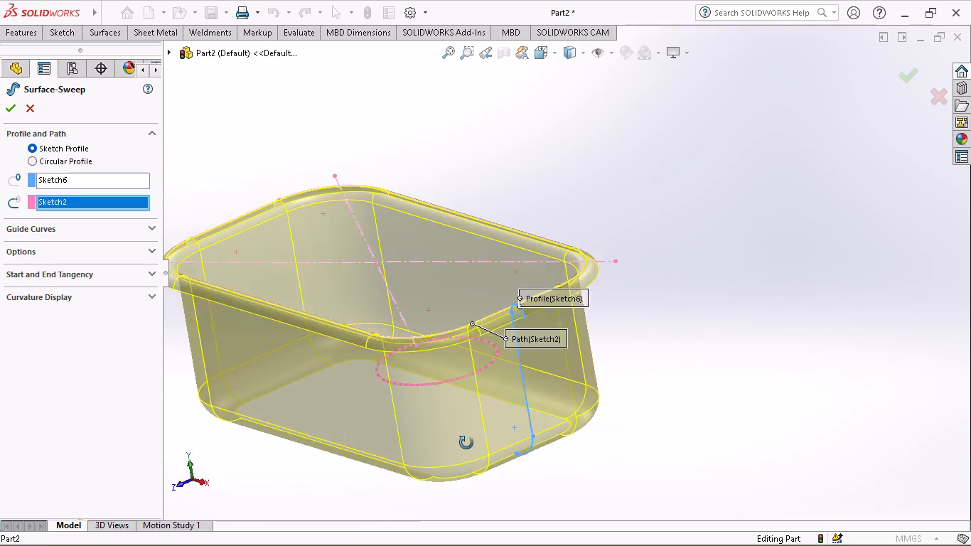
{"action": "middle_click_drag", "start_coordinate": [466, 443], "coordinate": [478, 429]}
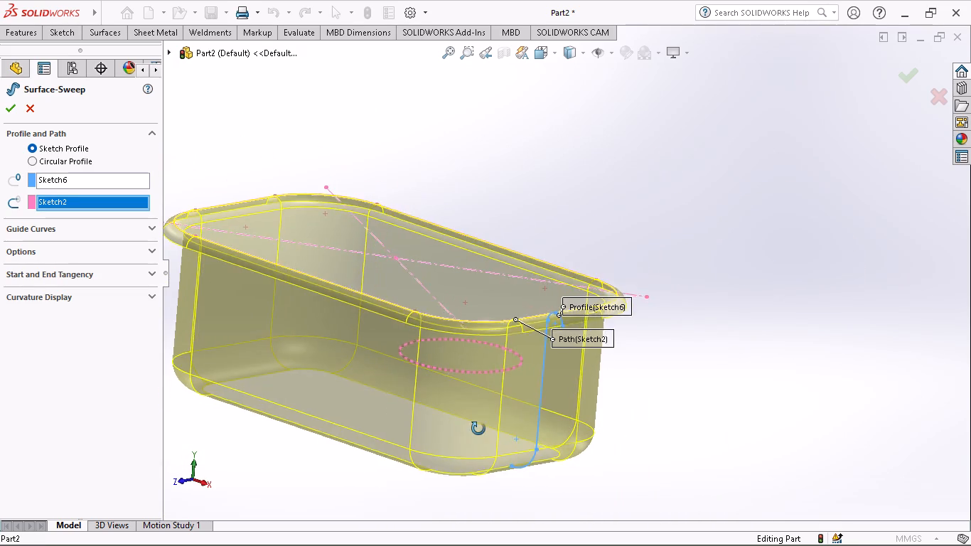
{"action": "middle_click_drag", "start_coordinate": [478, 429], "coordinate": [476, 434]}
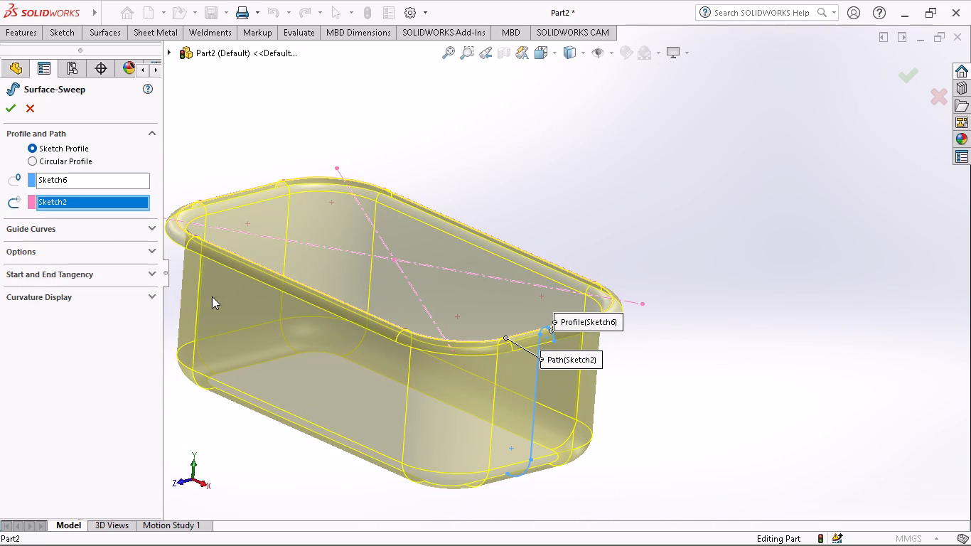
{"action": "left_click", "coordinate": [6, 107]}
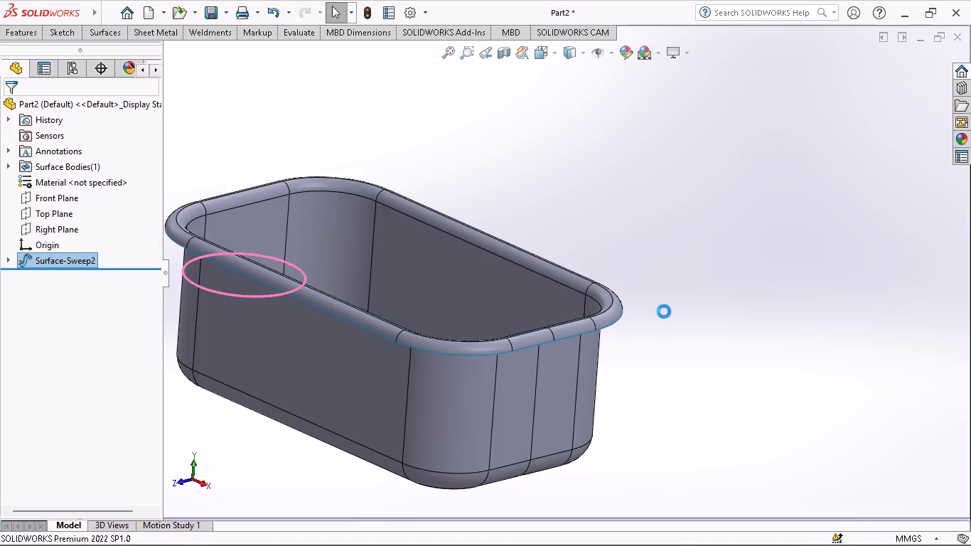
Examine the swept surface from inside, above and below, checking the rolled lip, walls, curved bottom edge and bottom opening.
{"action": "middle_click_drag", "start_coordinate": [663, 312], "coordinate": [660, 337]}
{"action": "double_click", "coordinate": [655, 330]}
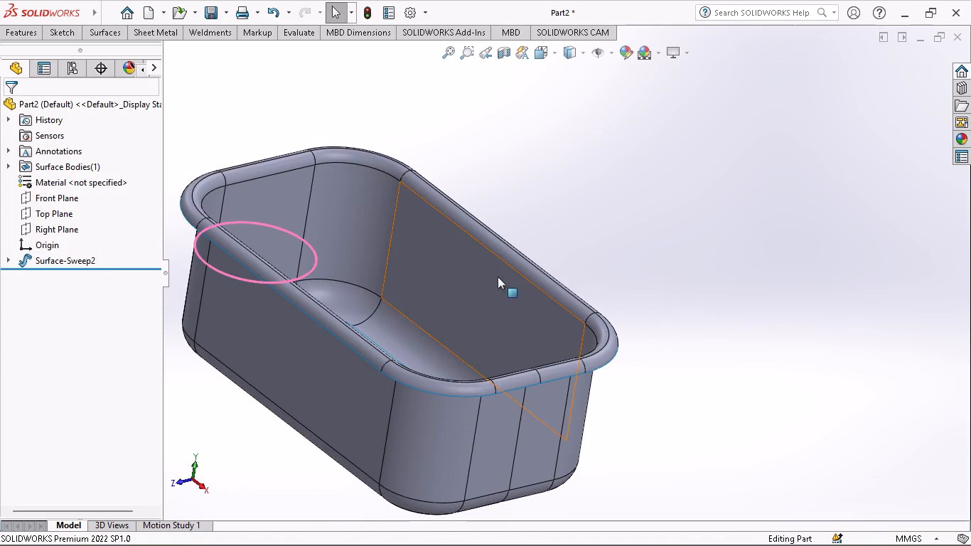
{"action": "middle_click_drag", "start_coordinate": [369, 258], "coordinate": [345, 275]}
{"action": "middle_click_drag", "start_coordinate": [338, 284], "coordinate": [339, 284]}
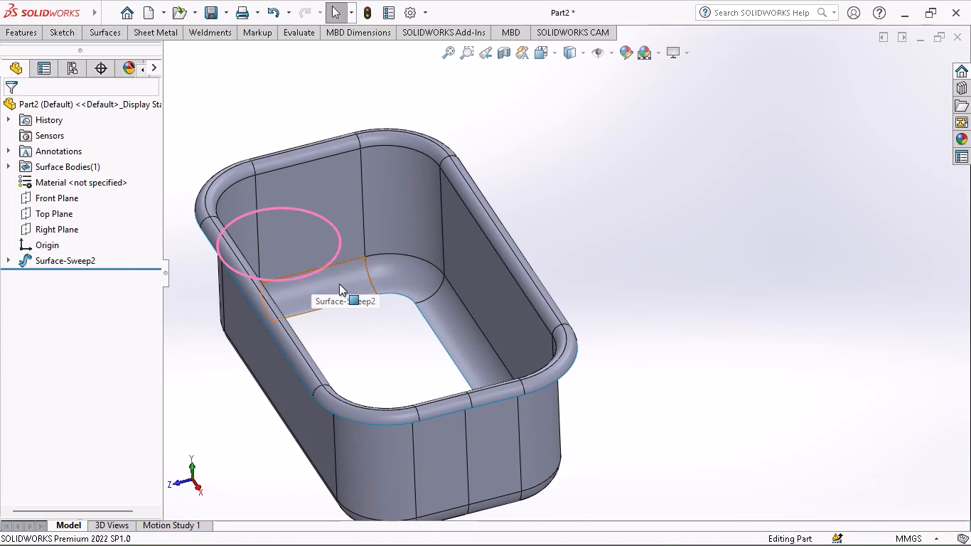
{"action": "middle_click_drag", "start_coordinate": [339, 284], "coordinate": [360, 306]}
{"action": "scroll", "coordinate": [360, 306], "scroll_direction": "up", "scroll_amount": 3, "text": "ctrl"}
{"action": "scroll", "coordinate": [438, 249], "scroll_direction": "down", "scroll_amount": 3, "text": "ctrl"}
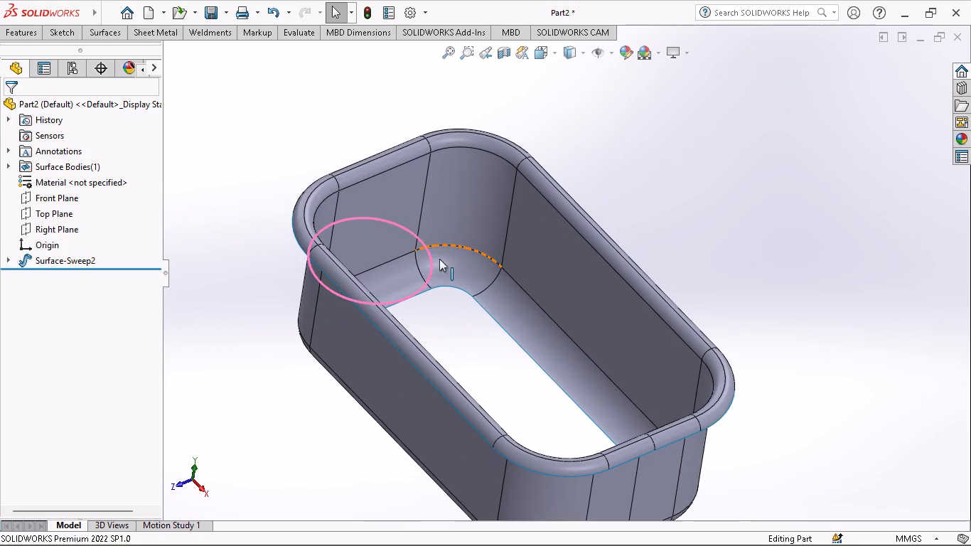
{"action": "left_click", "coordinate": [287, 358]}
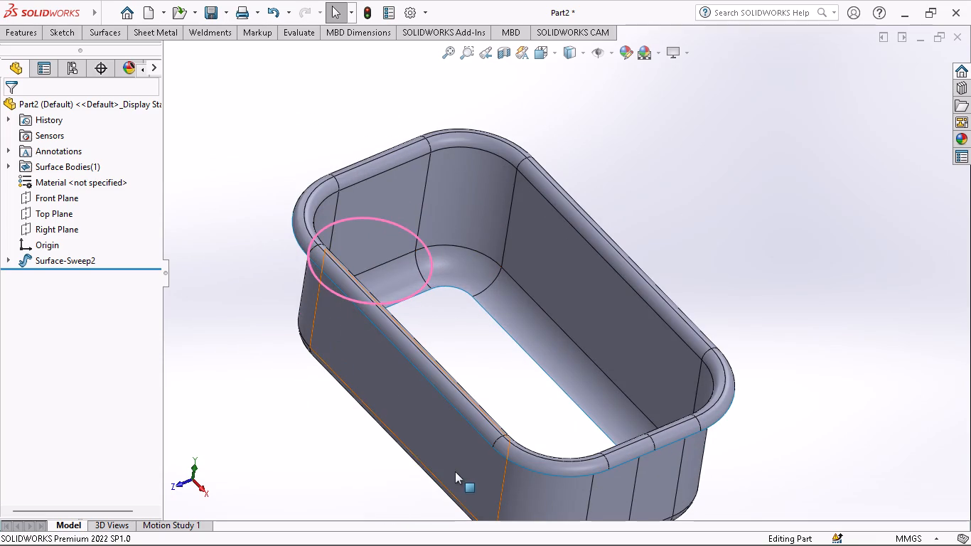
{"action": "middle_click_drag", "start_coordinate": [460, 471], "coordinate": [436, 460]}
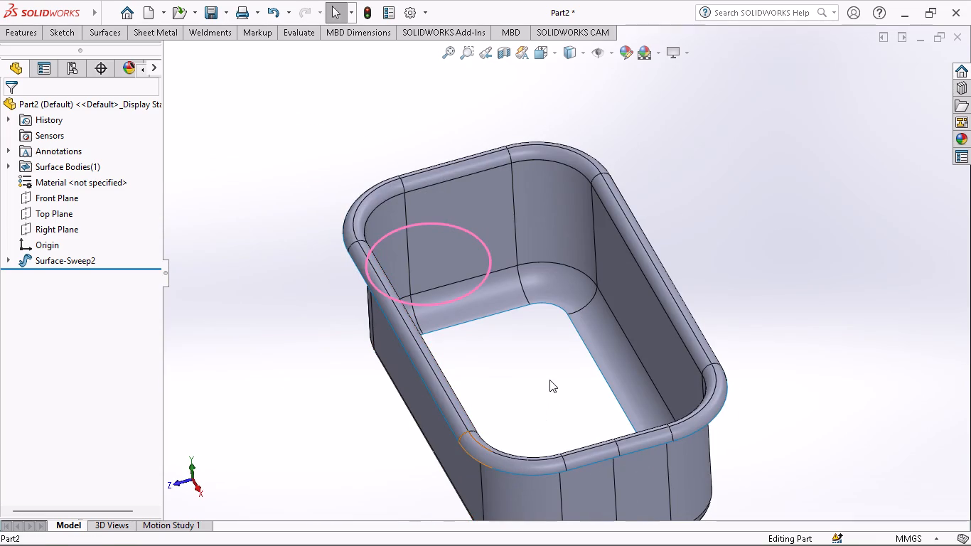
{"action": "double_click", "coordinate": [549, 380]}
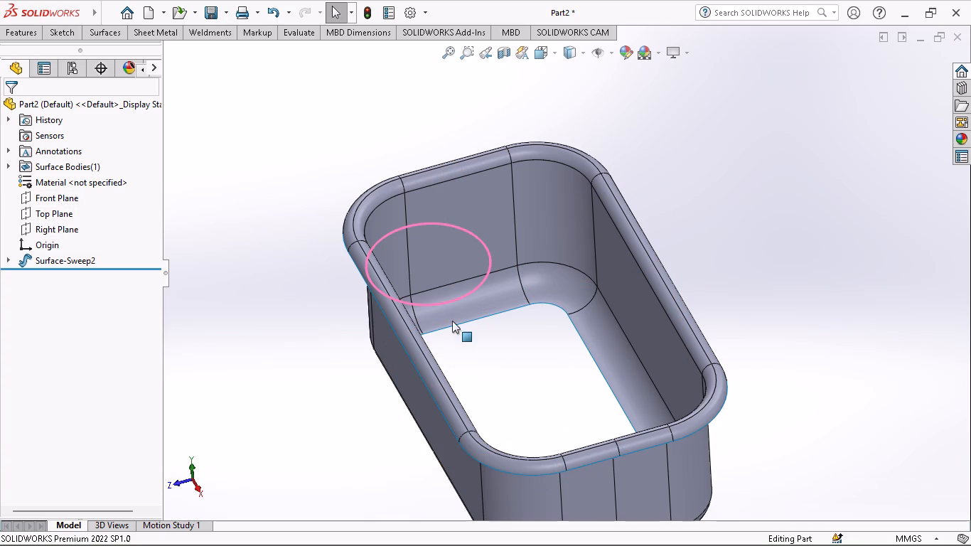
{"action": "left_click", "coordinate": [456, 299]}
{"action": "left_click", "coordinate": [487, 362]}
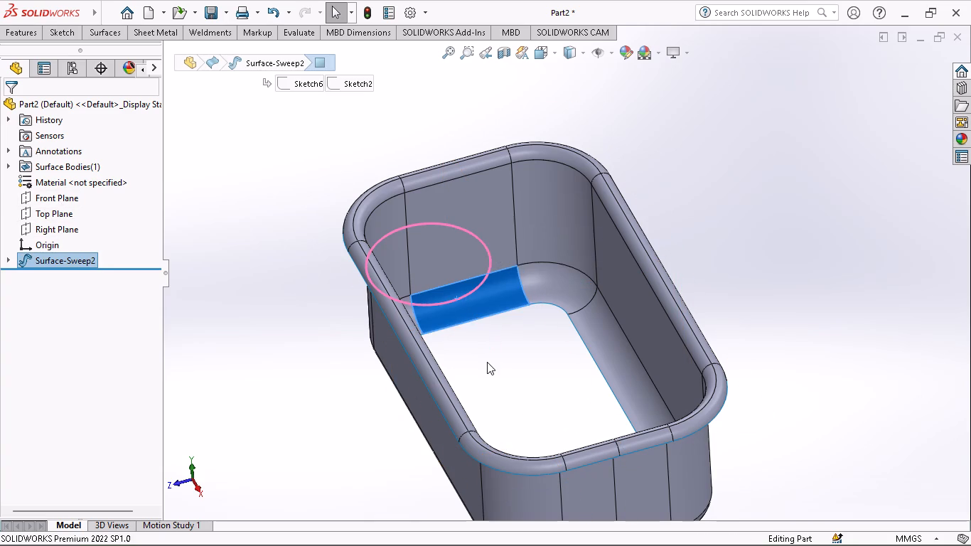
{"action": "middle_click_drag", "start_coordinate": [487, 358], "coordinate": [482, 468]}
{"action": "left_click", "coordinate": [460, 208]}
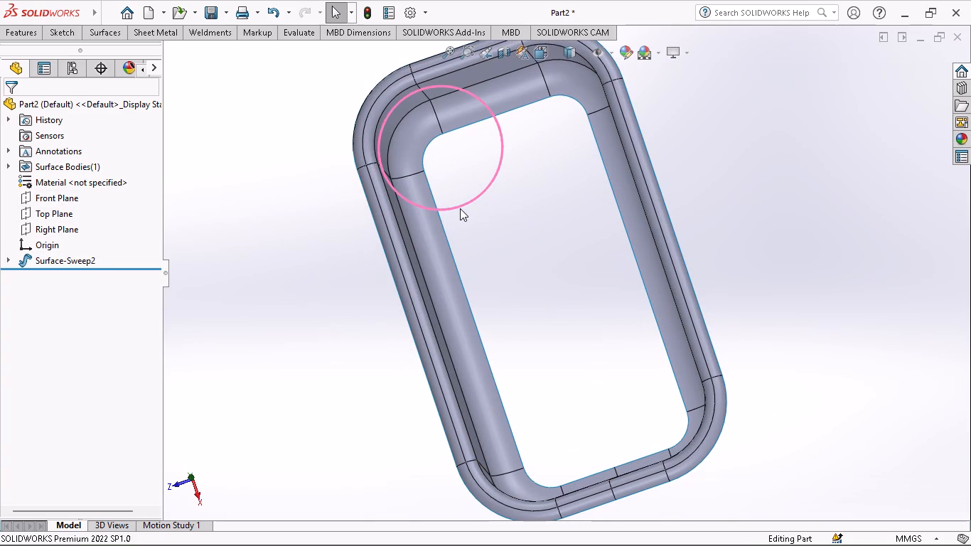
{"action": "double_click", "coordinate": [460, 203]}
{"action": "left_click", "coordinate": [496, 162]}
{"action": "middle_click_drag", "start_coordinate": [631, 385], "coordinate": [775, 202]}
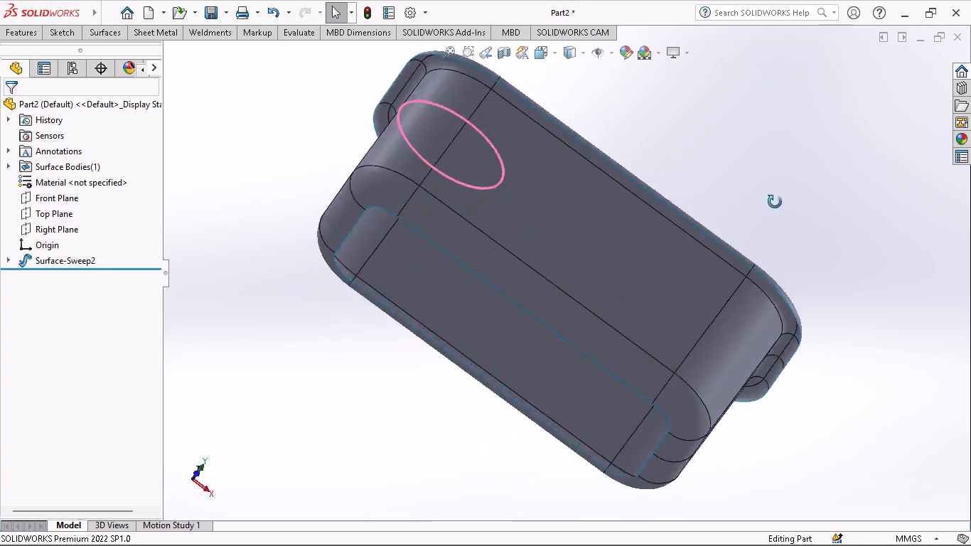
{"action": "middle_click_drag", "start_coordinate": [775, 202], "coordinate": [709, 210]}
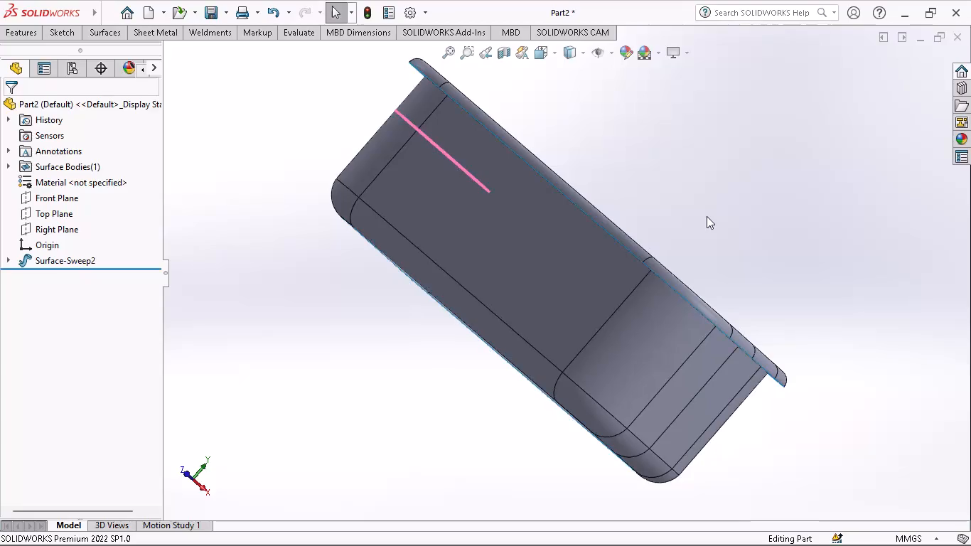
{"action": "middle_click_drag", "start_coordinate": [704, 220], "coordinate": [675, 252]}
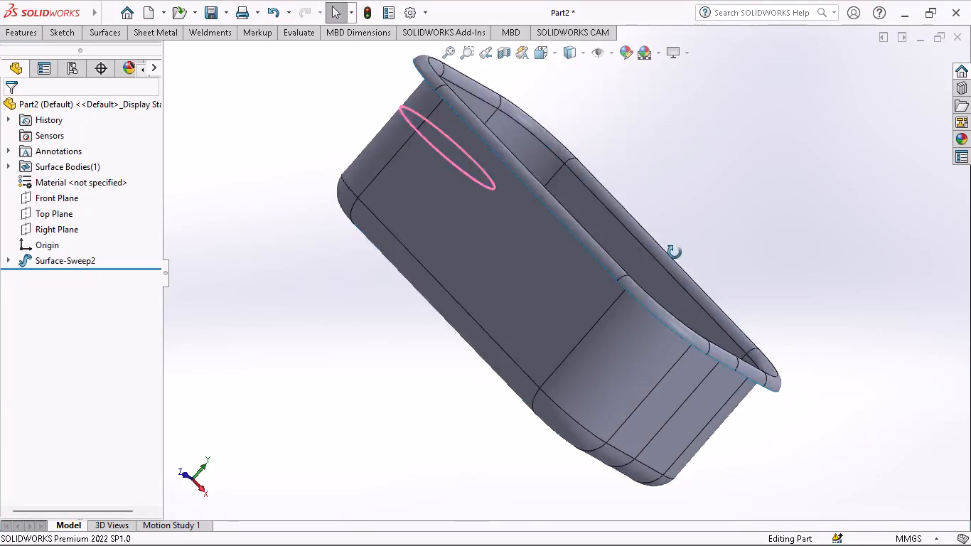
{"action": "middle_click_drag", "start_coordinate": [675, 252], "coordinate": [632, 291]}
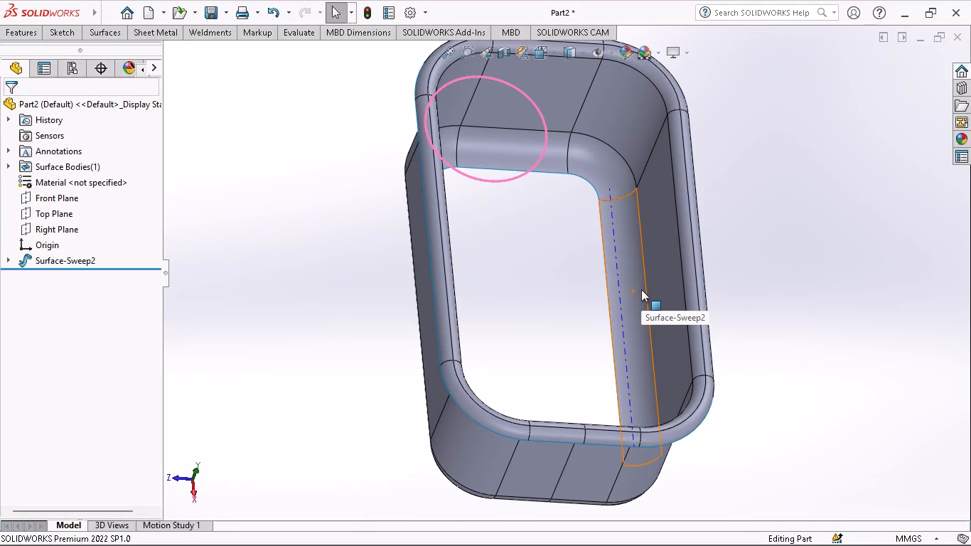
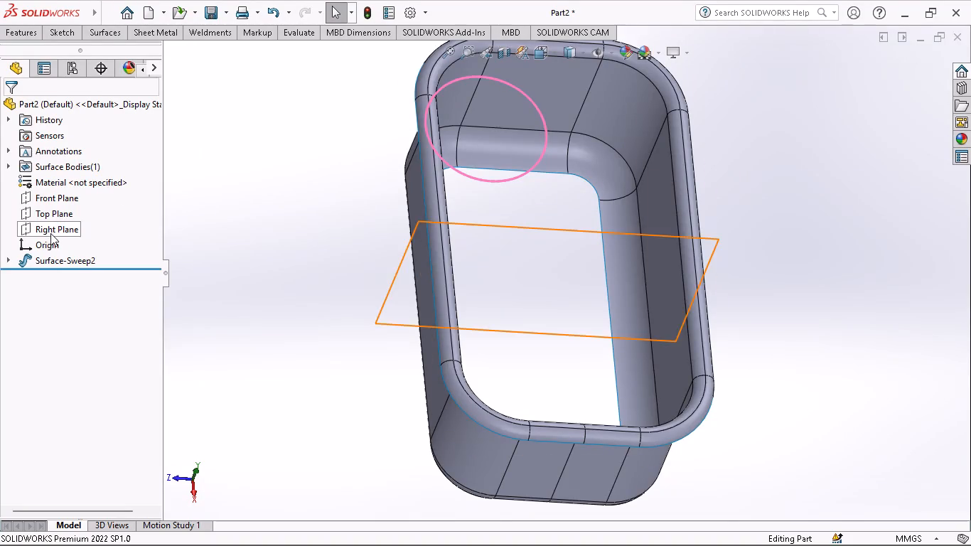
Delete the Surface-Sweep2 feature and both remaining sketches, Sketch6 and Sketch2, from the part.
{"action": "right_click", "coordinate": [84, 261]}
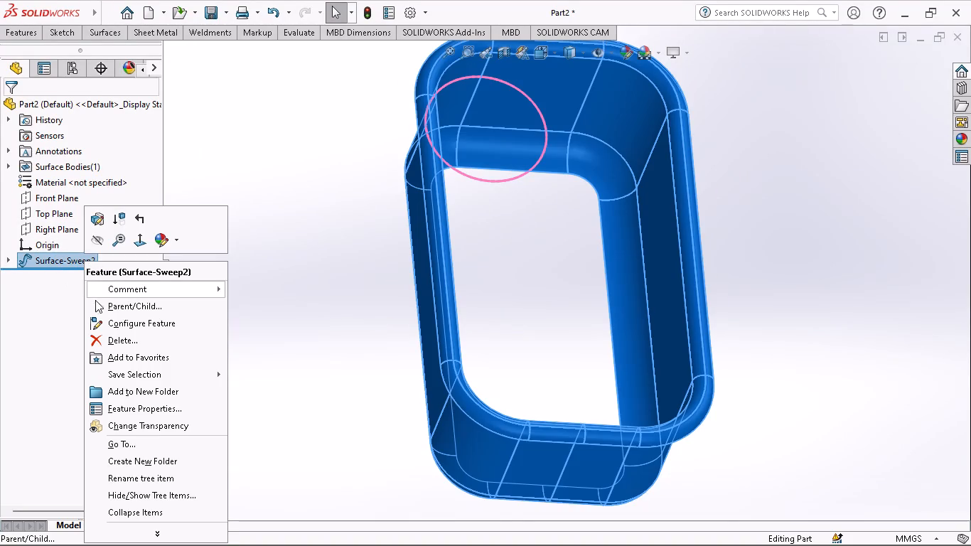
{"action": "left_click", "coordinate": [95, 336]}
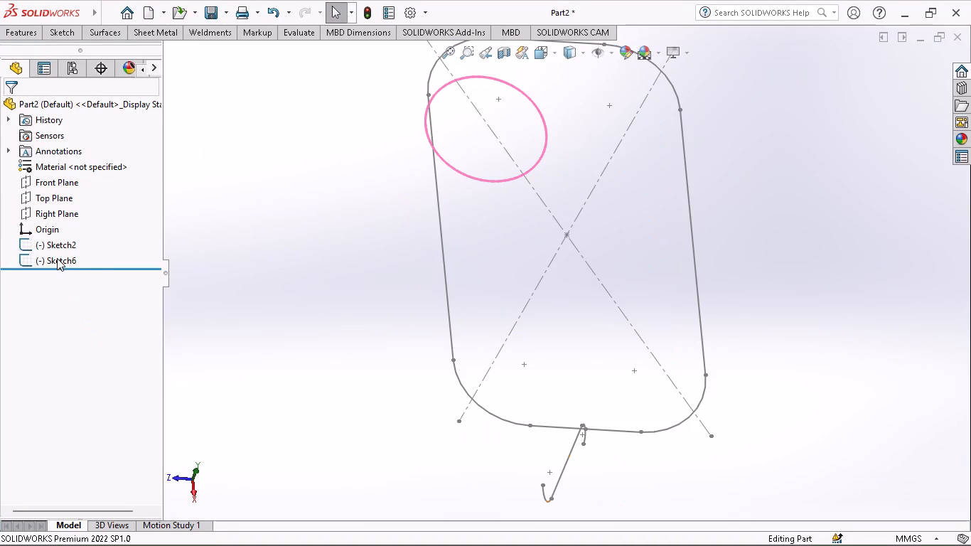
{"action": "right_click", "coordinate": [57, 258]}
{"action": "left_click", "coordinate": [76, 343]}
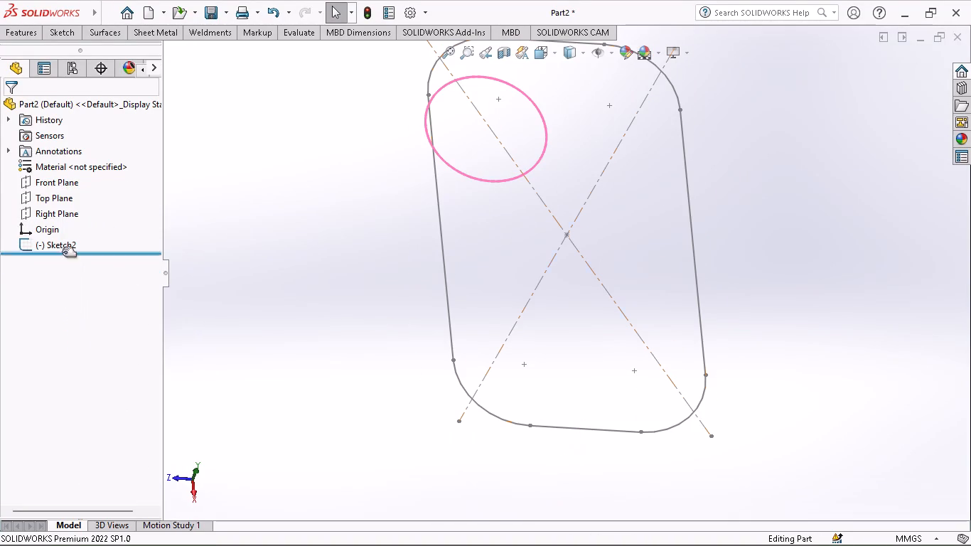
{"action": "right_click", "coordinate": [63, 249]}
{"action": "left_click", "coordinate": [82, 338]}
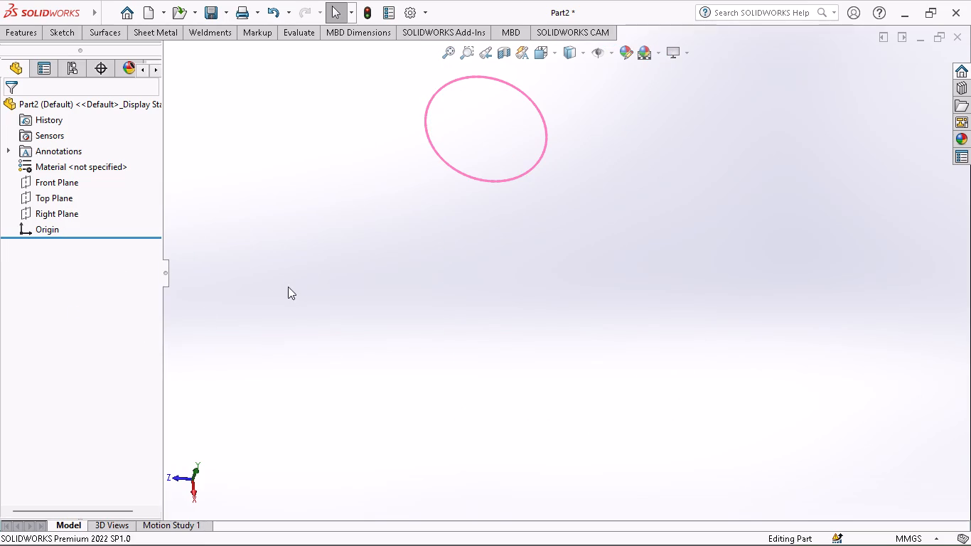
{"action": "double_click", "coordinate": [477, 178]}
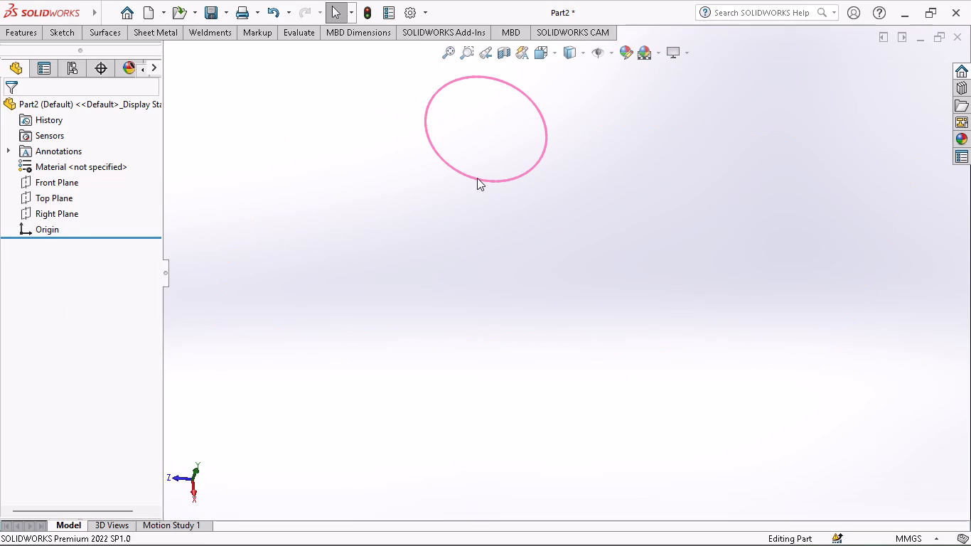
{"action": "left_click", "coordinate": [477, 168]}
Create a new blank part document.
{"action": "left_click", "coordinate": [155, 18]}
{"action": "left_click", "coordinate": [349, 187]}
{"action": "left_click", "coordinate": [581, 375]}
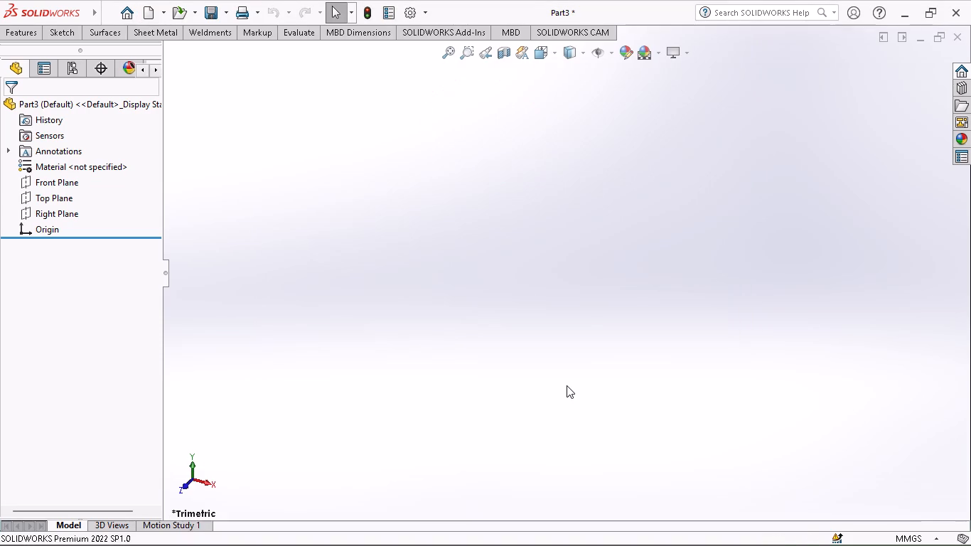
Sketch a center rectangle about 181 by 107 mm on the Top Plane, centred on the origin.
{"action": "left_click", "coordinate": [34, 199]}
{"action": "left_click", "coordinate": [55, 184]}
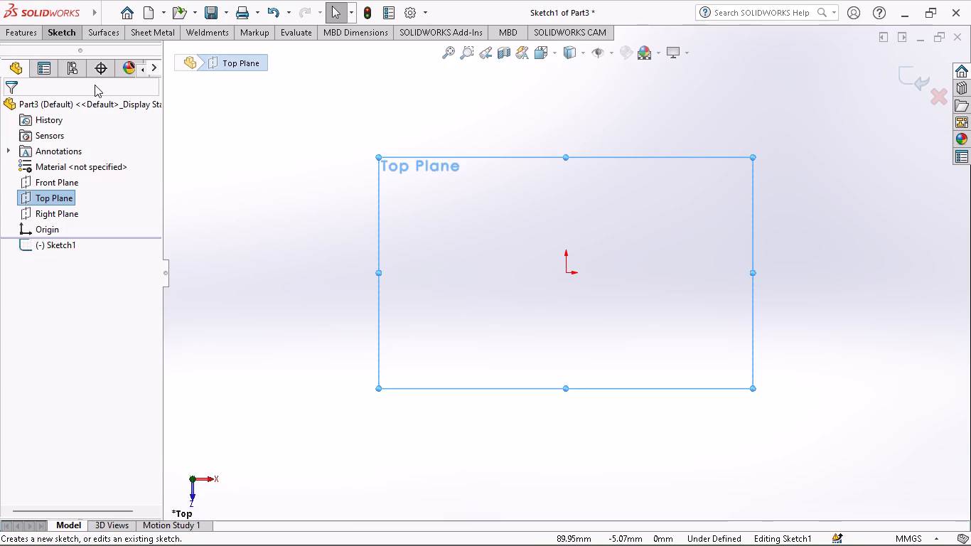
{"action": "left_click", "coordinate": [66, 38]}
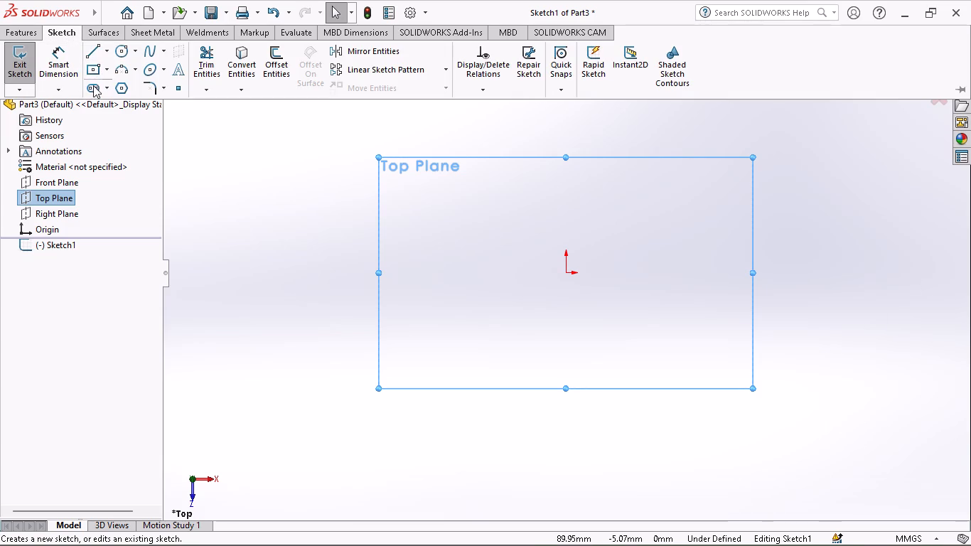
{"action": "left_click", "coordinate": [93, 74]}
{"action": "left_click", "coordinate": [564, 275]}
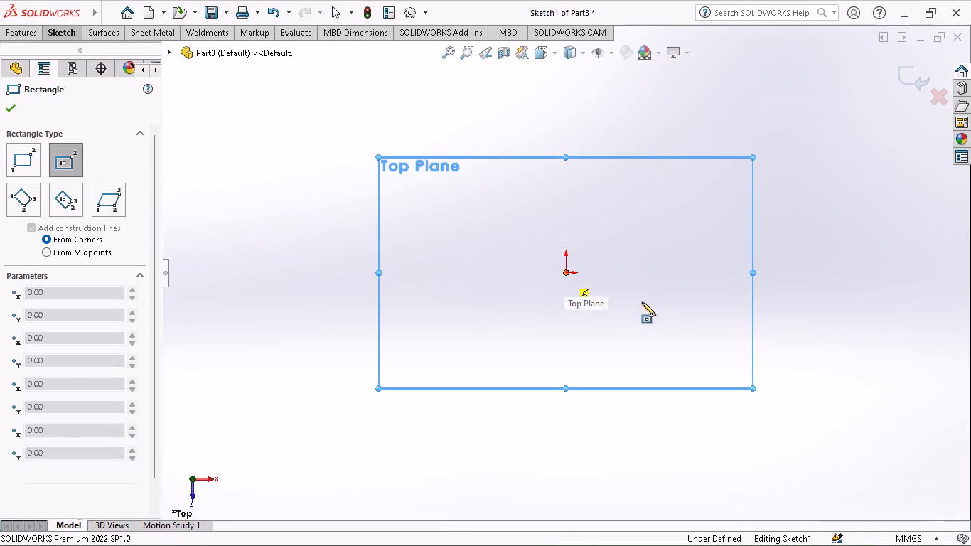
{"action": "left_click", "coordinate": [756, 385]}
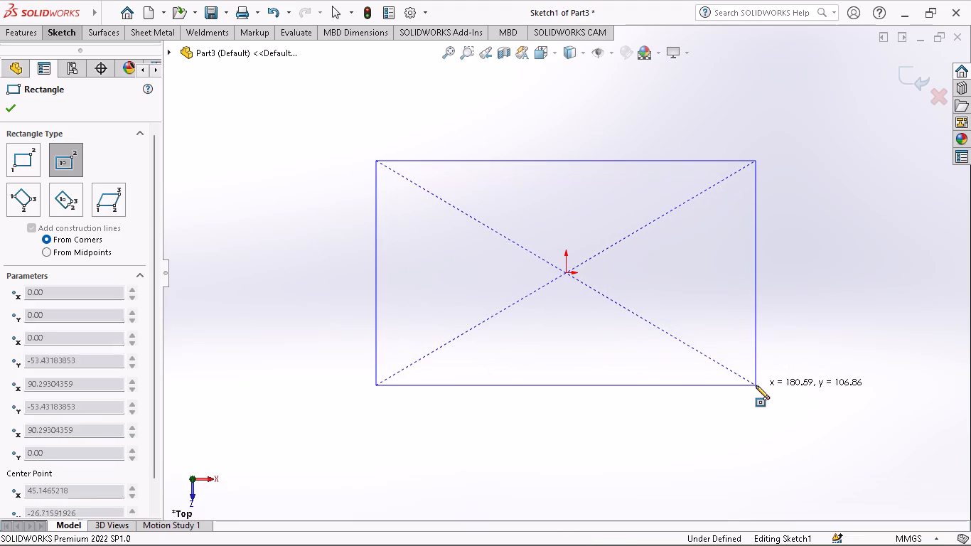
Fillet all four corners of the rectangle with a 20 mm radius.
{"action": "left_click", "coordinate": [72, 36]}
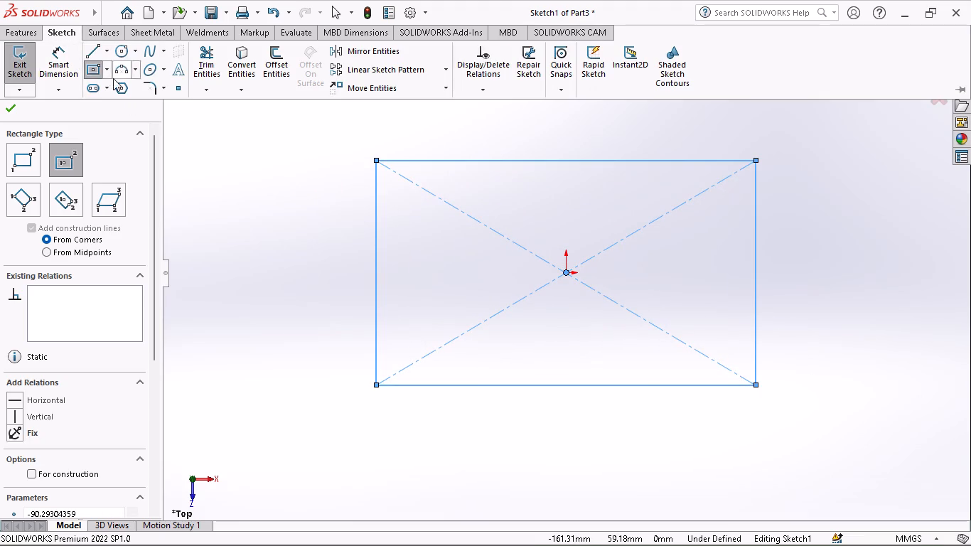
{"action": "left_click", "coordinate": [148, 94]}
{"action": "left_click", "coordinate": [375, 358]}
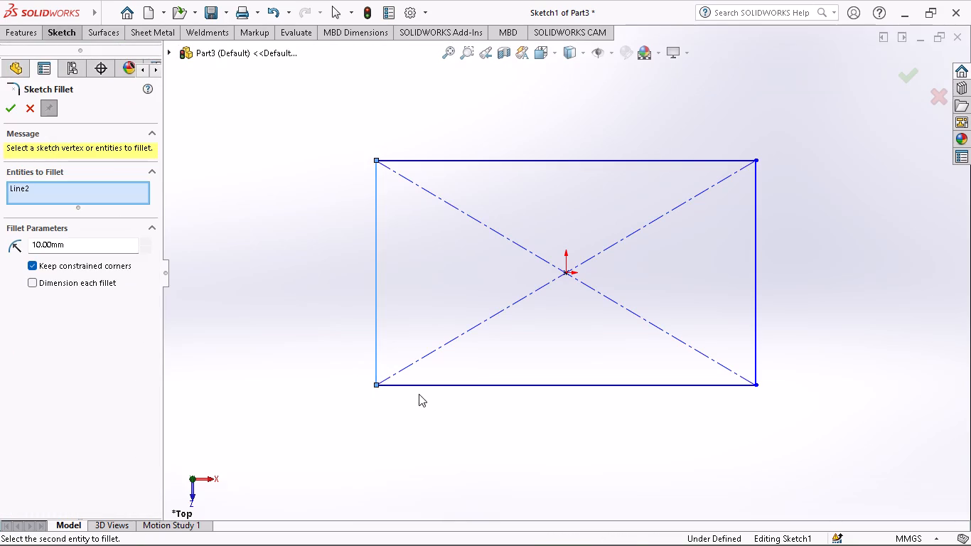
{"action": "left_click", "coordinate": [414, 385]}
{"action": "left_click", "coordinate": [414, 157]}
{"action": "left_click", "coordinate": [375, 184]}
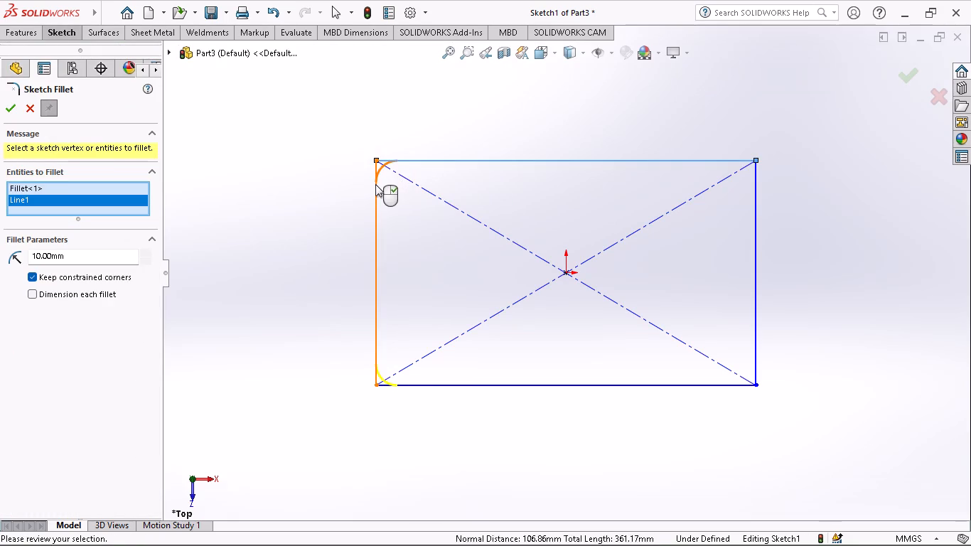
{"action": "left_click", "coordinate": [753, 200]}
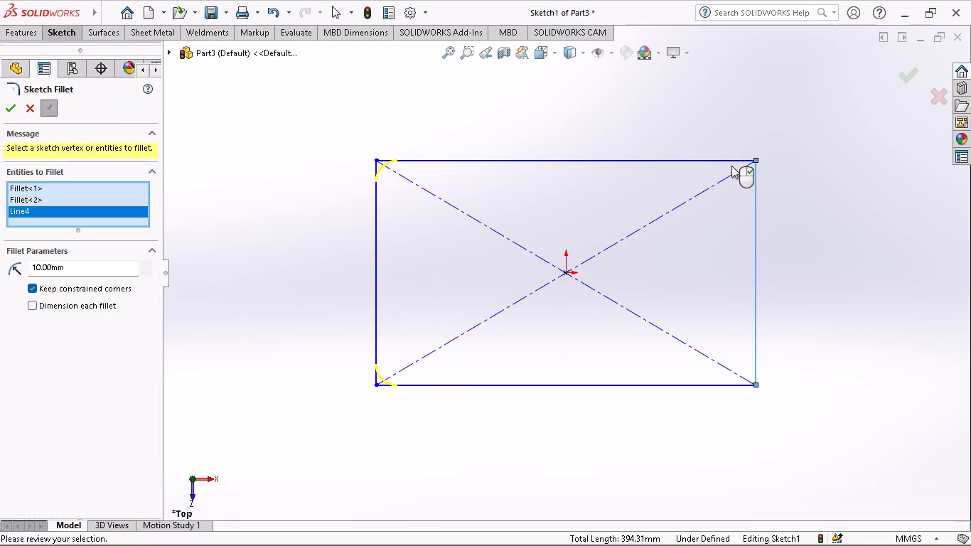
{"action": "left_click", "coordinate": [731, 161]}
{"action": "left_click", "coordinate": [753, 363]}
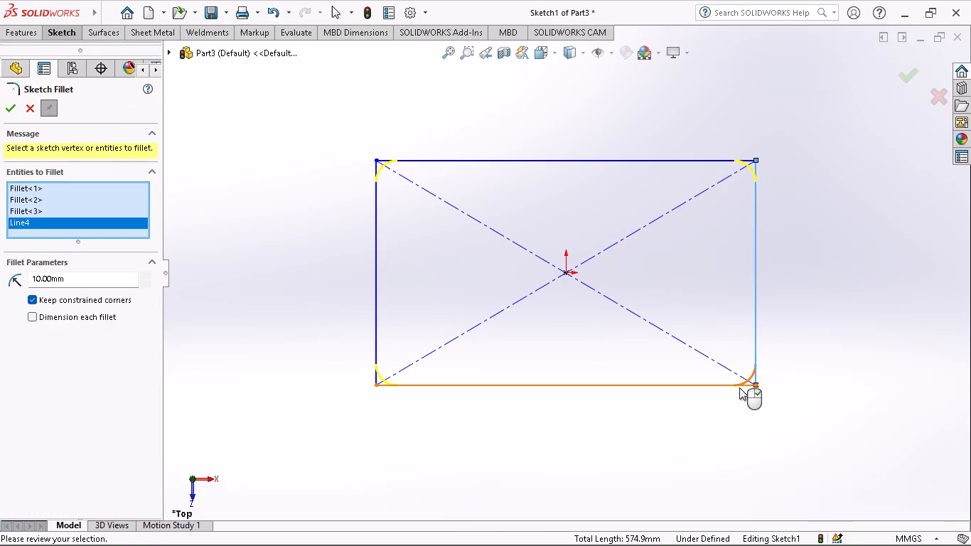
{"action": "left_click", "coordinate": [739, 387]}
{"action": "left_click_drag", "start_coordinate": [82, 277], "coordinate": [0, 282]}
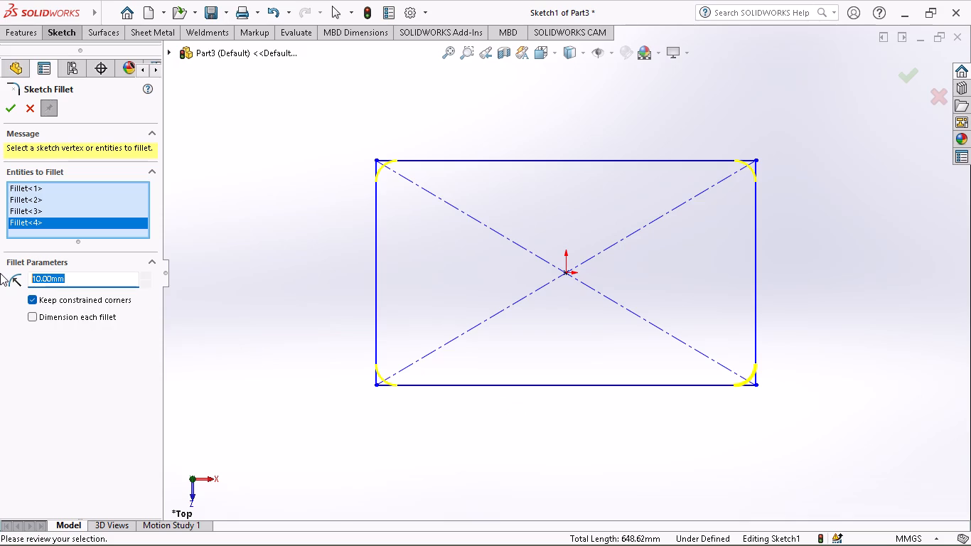
{"action": "type", "text": "20"}
{"action": "key", "text": "Return"}
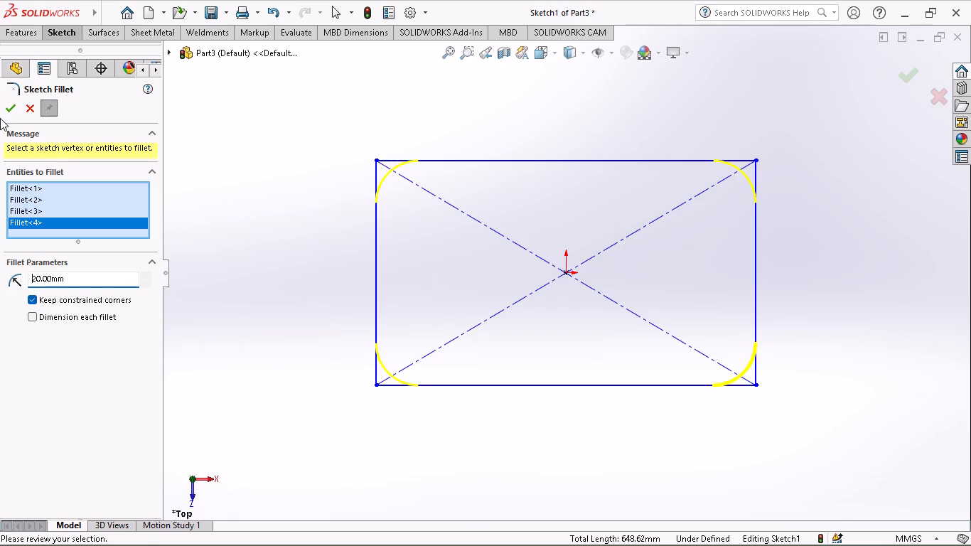
{"action": "left_click", "coordinate": [11, 114]}
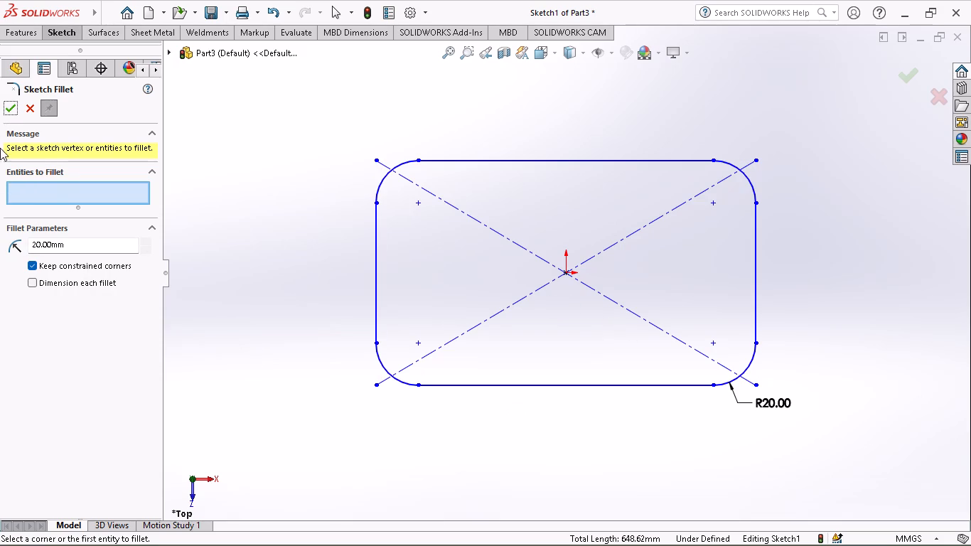
{"action": "left_click", "coordinate": [5, 113]}
On the Front Plane, sketch a vertical line about 76 mm long downward from the rectangle's short side on the +X side.
{"action": "left_click", "coordinate": [26, 185]}
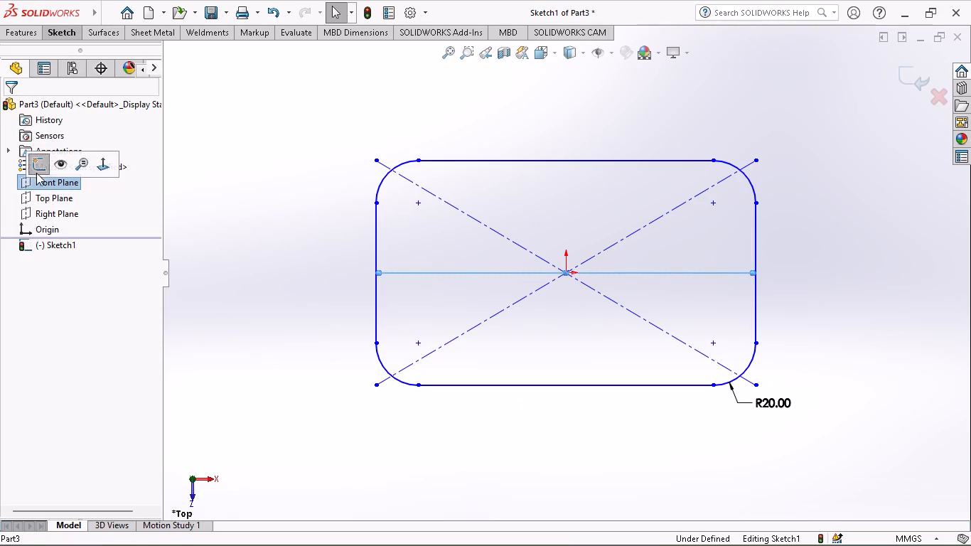
{"action": "left_click", "coordinate": [36, 165]}
{"action": "middle_click_drag", "start_coordinate": [378, 301], "coordinate": [382, 198]}
{"action": "left_click", "coordinate": [49, 181]}
{"action": "left_click", "coordinate": [61, 159]}
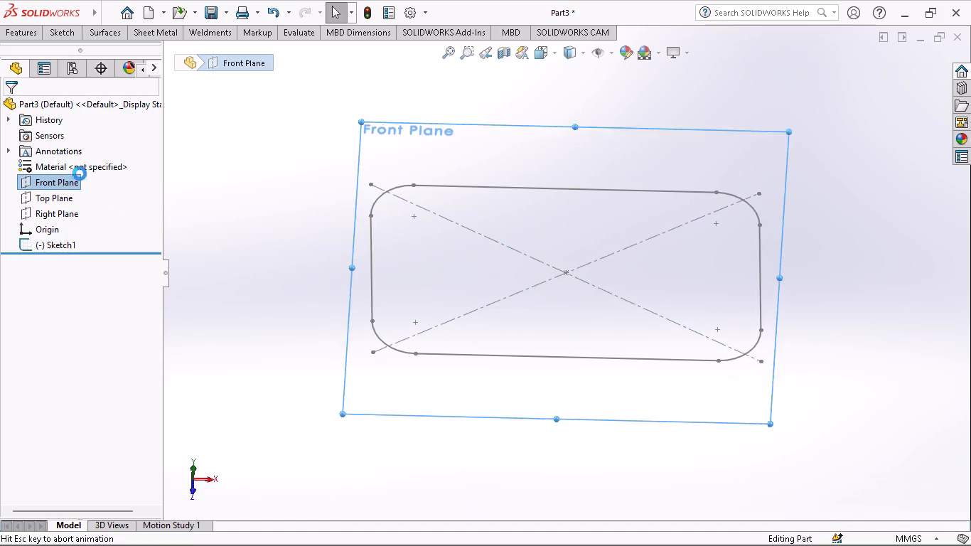
{"action": "left_click", "coordinate": [45, 33]}
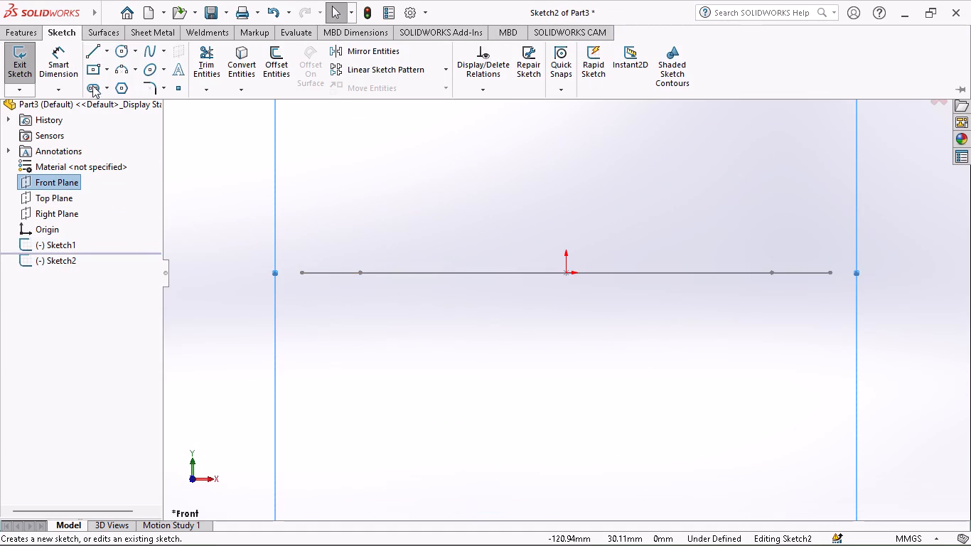
{"action": "left_click", "coordinate": [91, 53]}
{"action": "left_click", "coordinate": [831, 271]}
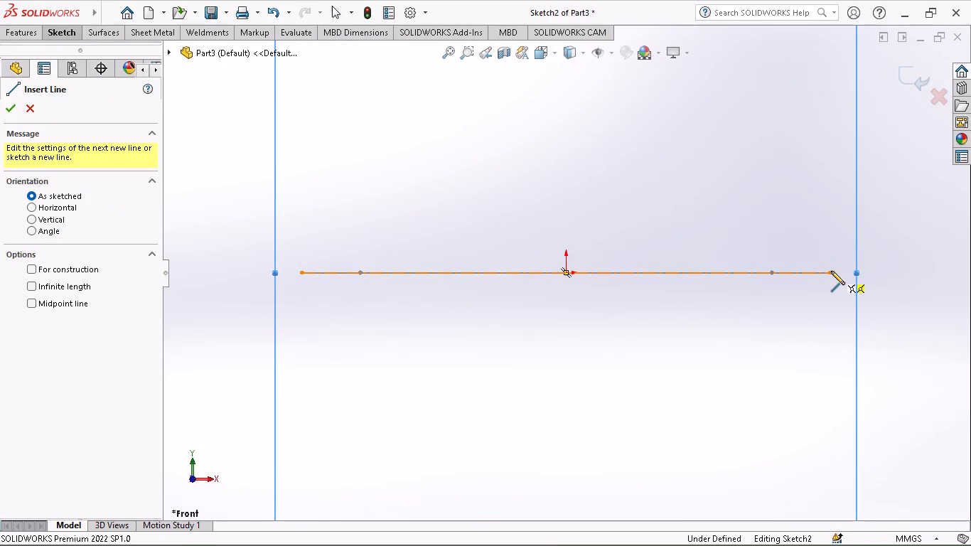
{"action": "left_click", "coordinate": [830, 494]}
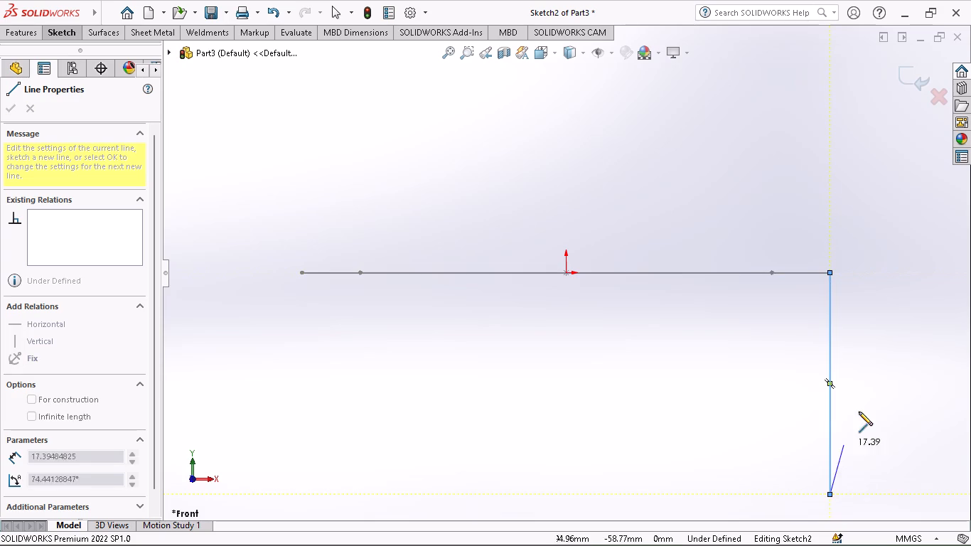
{"action": "right_click", "coordinate": [861, 402]}
{"action": "left_click", "coordinate": [831, 377]}
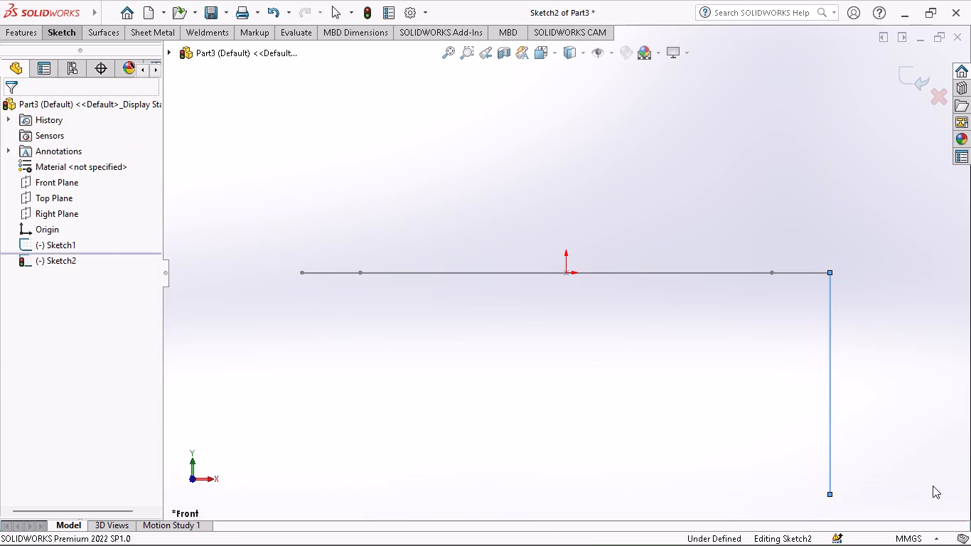
Draw a 3-point semicircular arc of about 8 mm radius from the wall line's lower end, curving inward below it.
{"action": "left_click", "coordinate": [49, 31]}
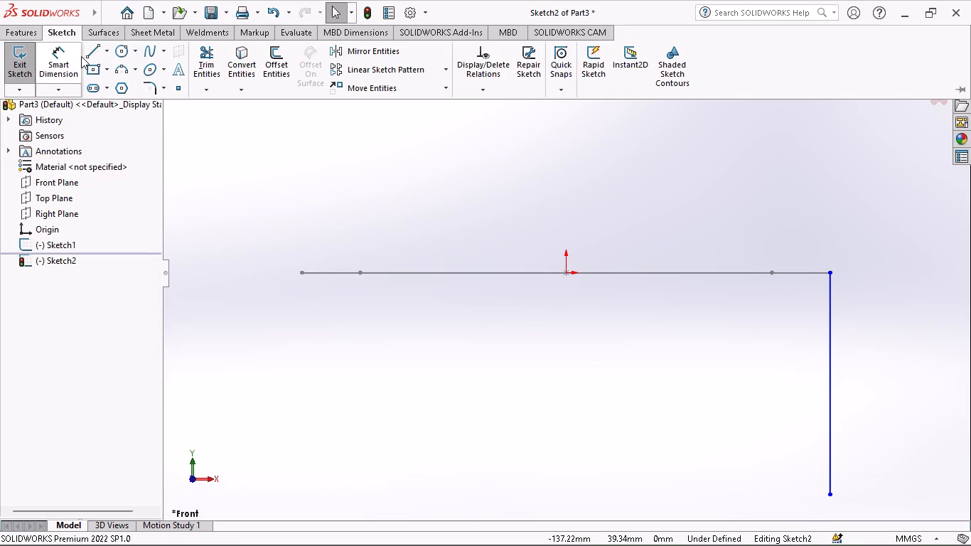
{"action": "left_click", "coordinate": [117, 71]}
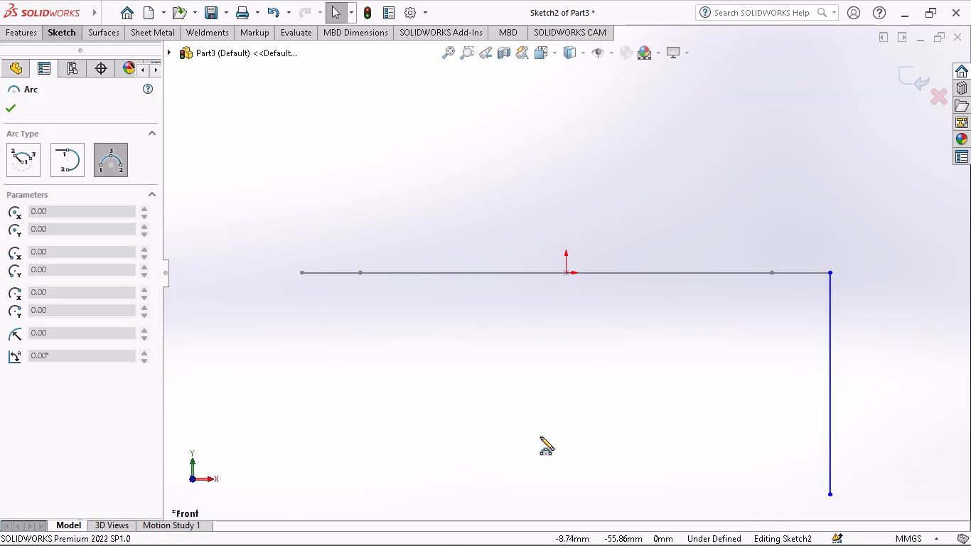
{"action": "left_click", "coordinate": [832, 496]}
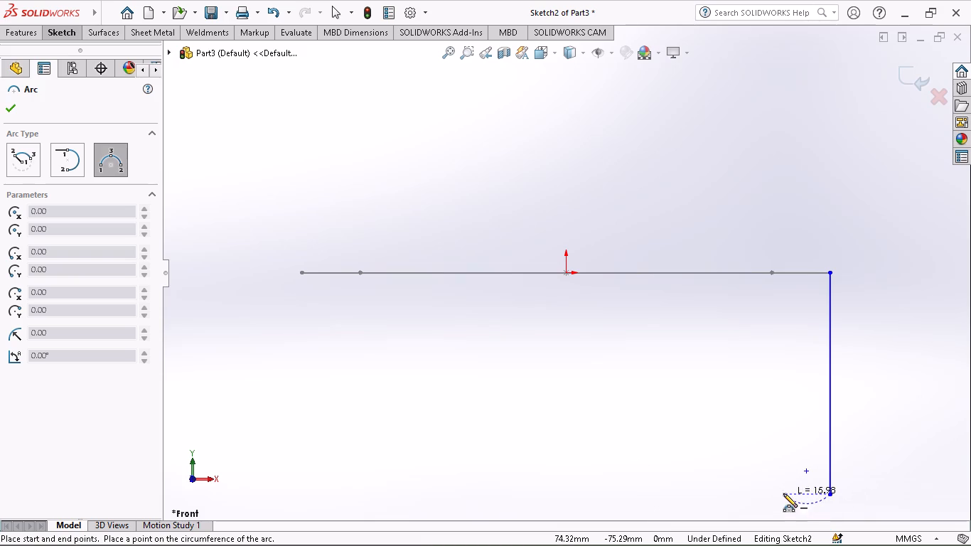
{"action": "left_click", "coordinate": [783, 493]}
{"action": "left_click", "coordinate": [812, 513]}
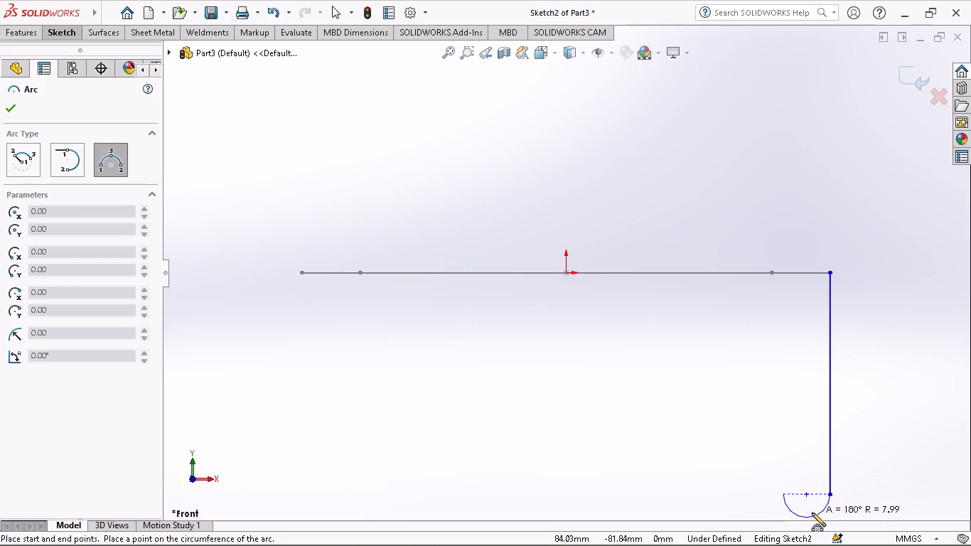
Draw a 3-point semicircular lip arc of about 7 mm radius from the wall line's upper end, bulging upward and extending outward.
{"action": "left_click", "coordinate": [830, 272]}
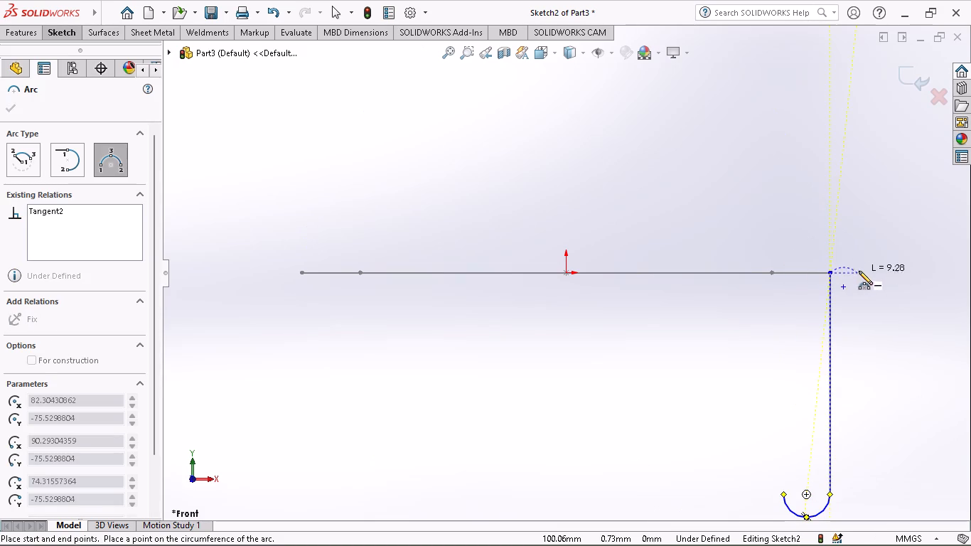
{"action": "left_click", "coordinate": [871, 274]}
{"action": "left_click", "coordinate": [861, 259]}
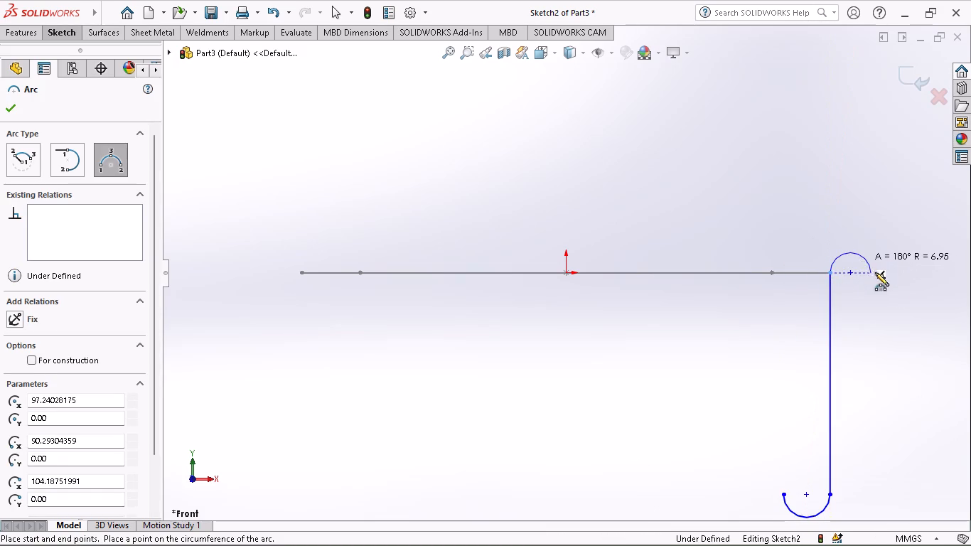
{"action": "middle_click_drag", "start_coordinate": [889, 288], "coordinate": [864, 342]}
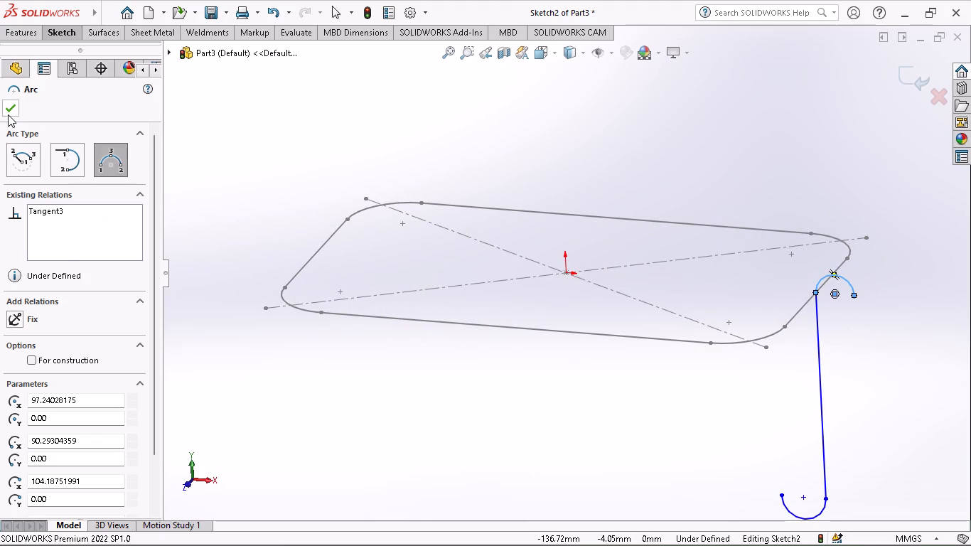
{"action": "left_click", "coordinate": [8, 114]}
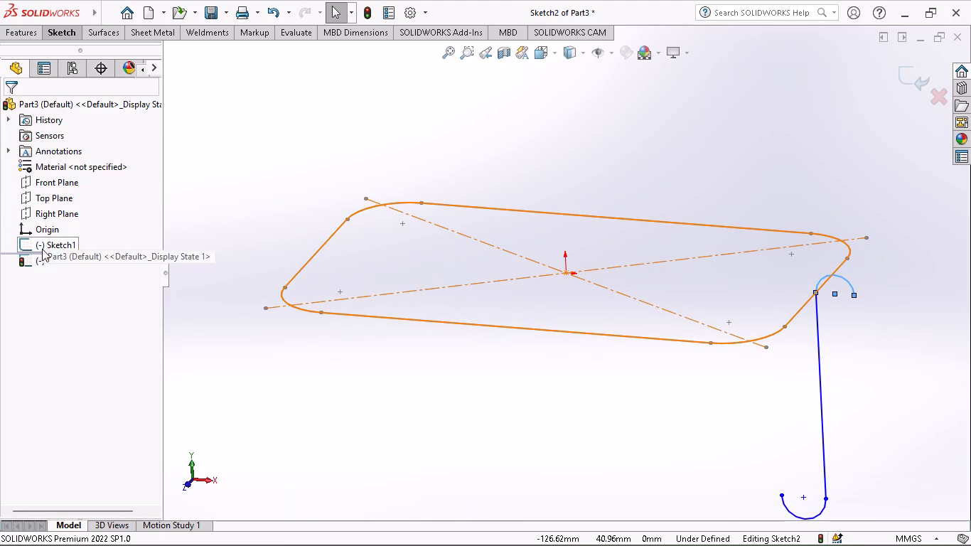
Create a swept surface using the wall-and-lip sketch as profile and the rounded-rectangle sketch as path.
{"action": "left_click", "coordinate": [38, 266]}
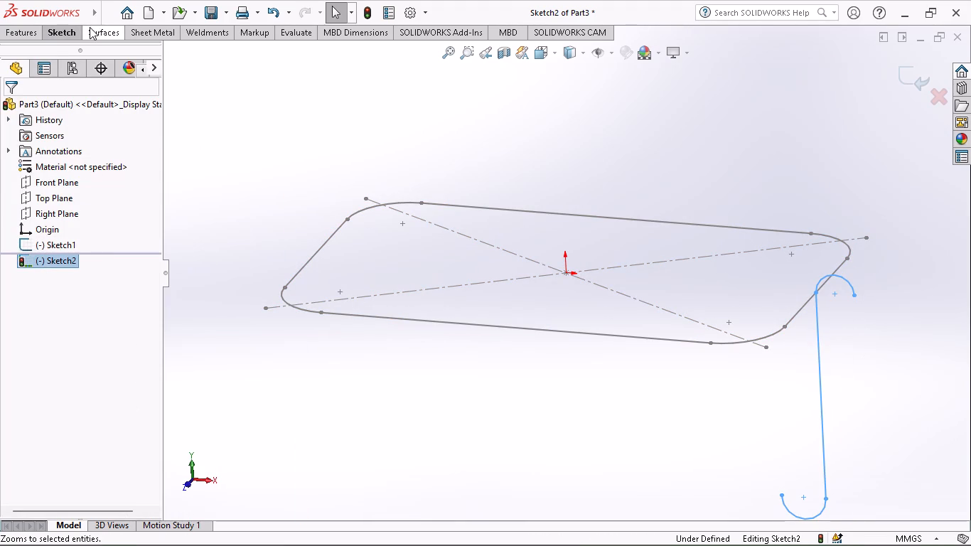
{"action": "left_click", "coordinate": [100, 31]}
{"action": "left_click", "coordinate": [94, 67]}
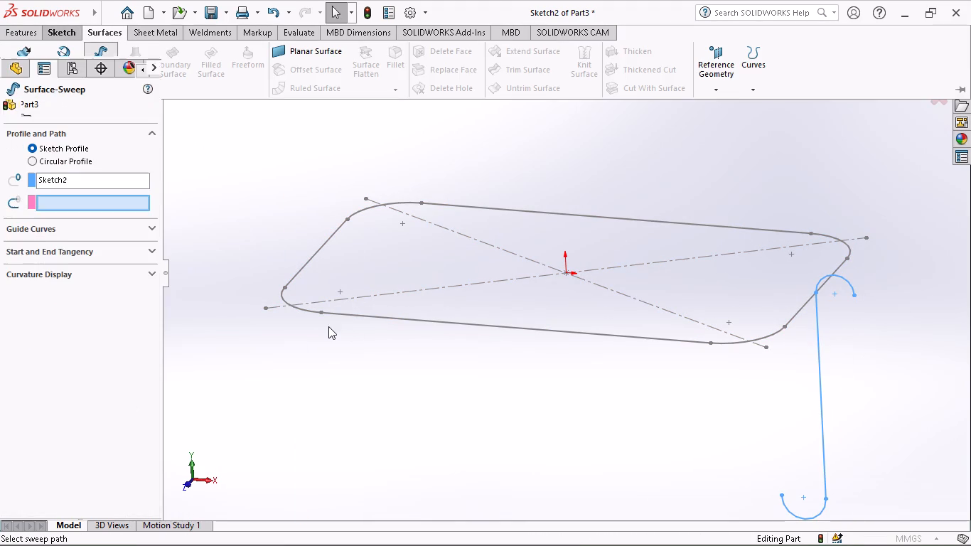
{"action": "left_click", "coordinate": [88, 200]}
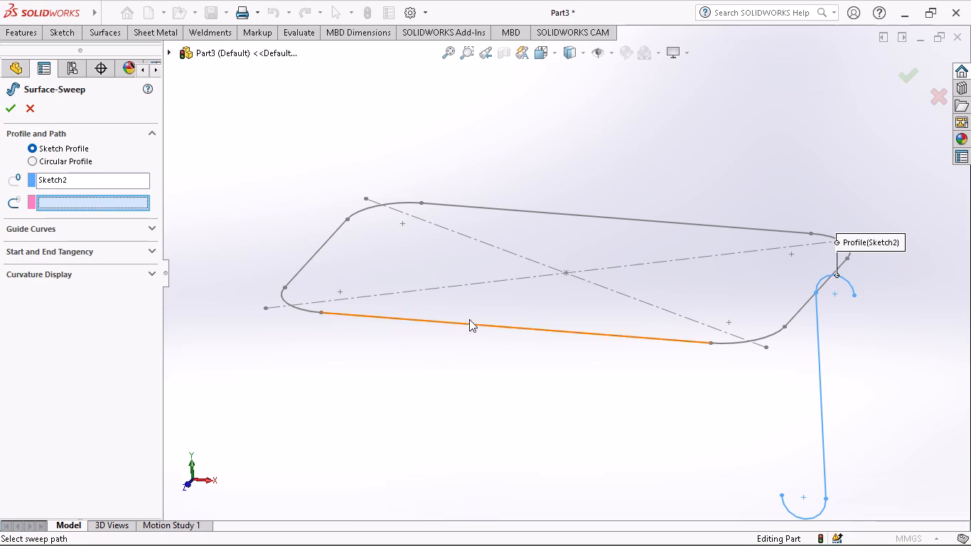
{"action": "left_click", "coordinate": [469, 321]}
{"action": "left_click", "coordinate": [471, 327]}
{"action": "left_click", "coordinate": [477, 324]}
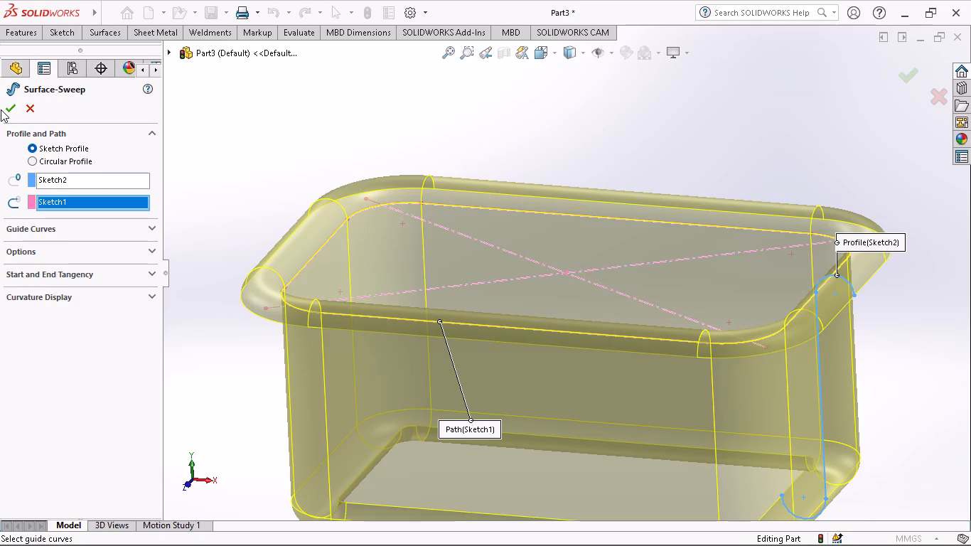
{"action": "left_click", "coordinate": [5, 107]}
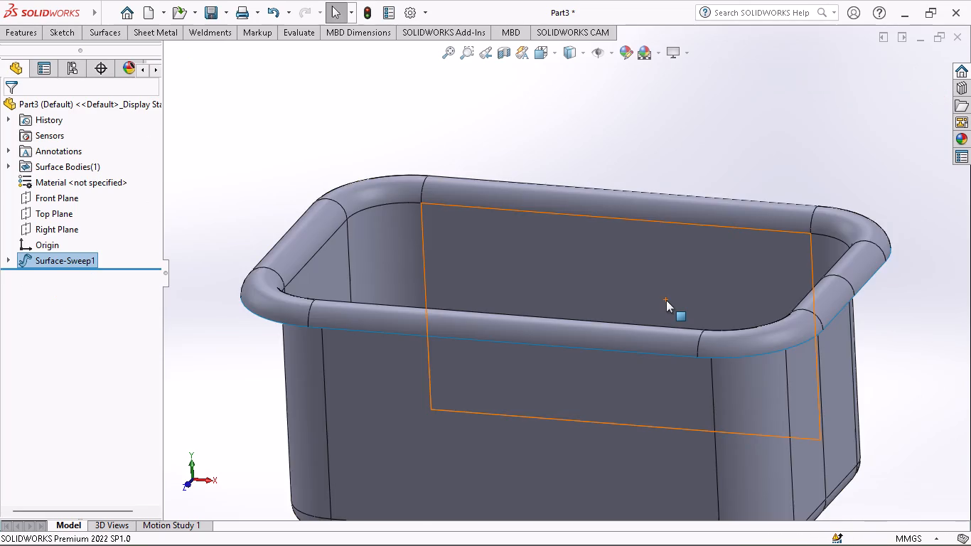
Set the model's display style to Hidden Lines Visible.
{"action": "middle_click_drag", "start_coordinate": [666, 300], "coordinate": [616, 402]}
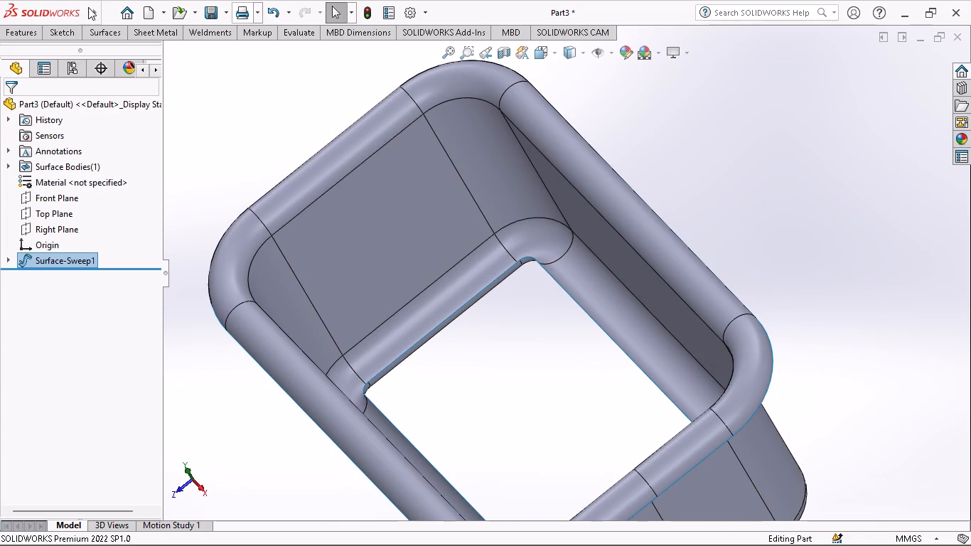
{"action": "middle_click_drag", "start_coordinate": [523, 419], "coordinate": [631, 320]}
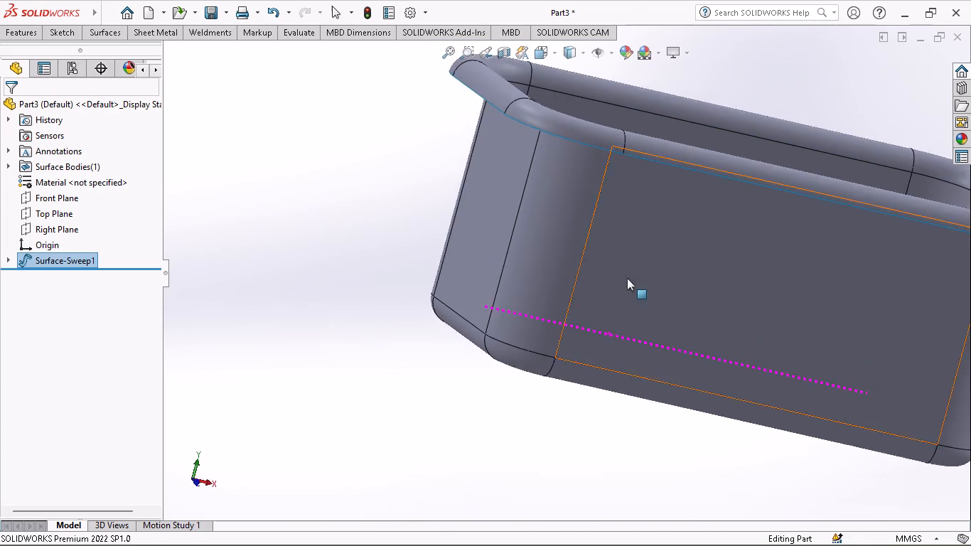
{"action": "middle_click_drag", "start_coordinate": [681, 274], "coordinate": [595, 274]}
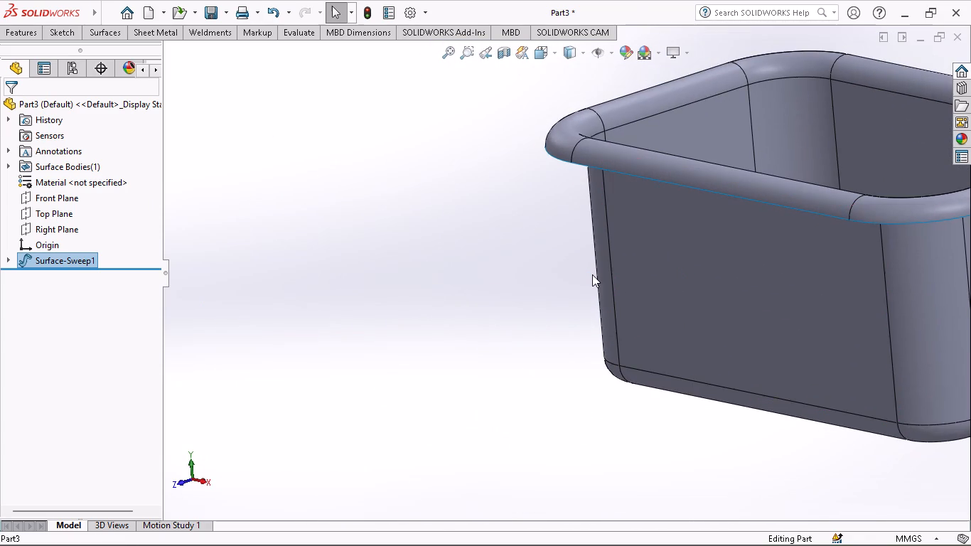
{"action": "scroll", "coordinate": [601, 274], "scroll_direction": "up", "scroll_amount": 3, "text": "ctrl"}
{"action": "middle_click_drag", "start_coordinate": [718, 259], "coordinate": [770, 217]}
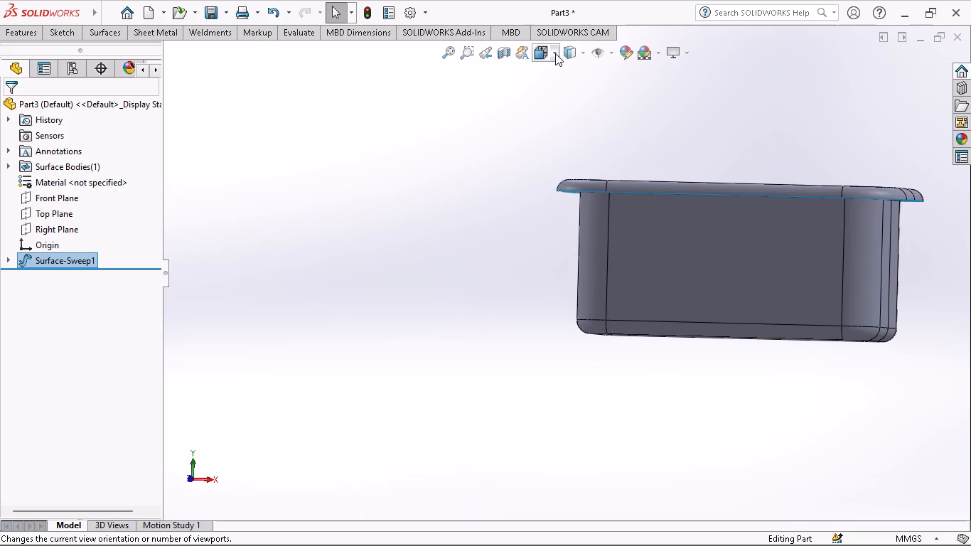
{"action": "left_click", "coordinate": [555, 53]}
{"action": "left_click", "coordinate": [511, 119]}
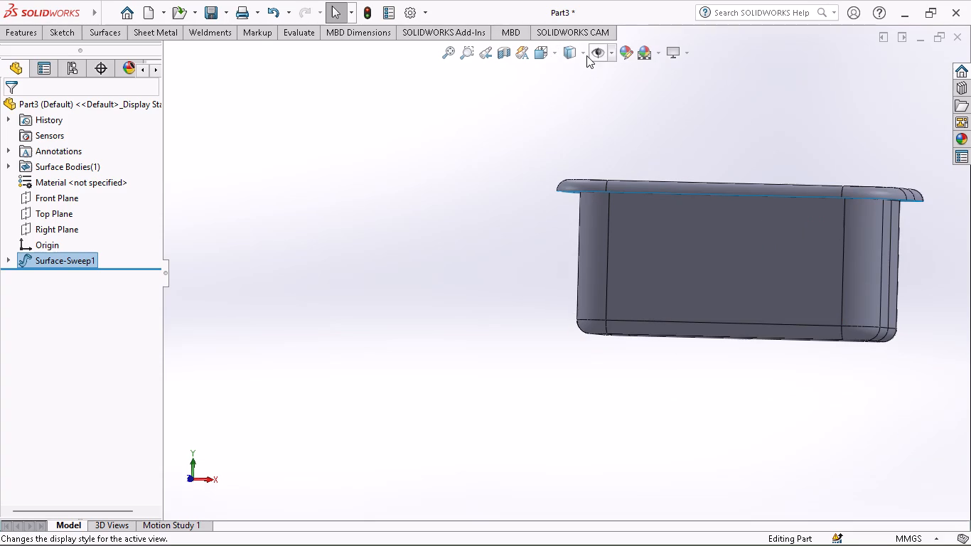
{"action": "left_click", "coordinate": [584, 55]}
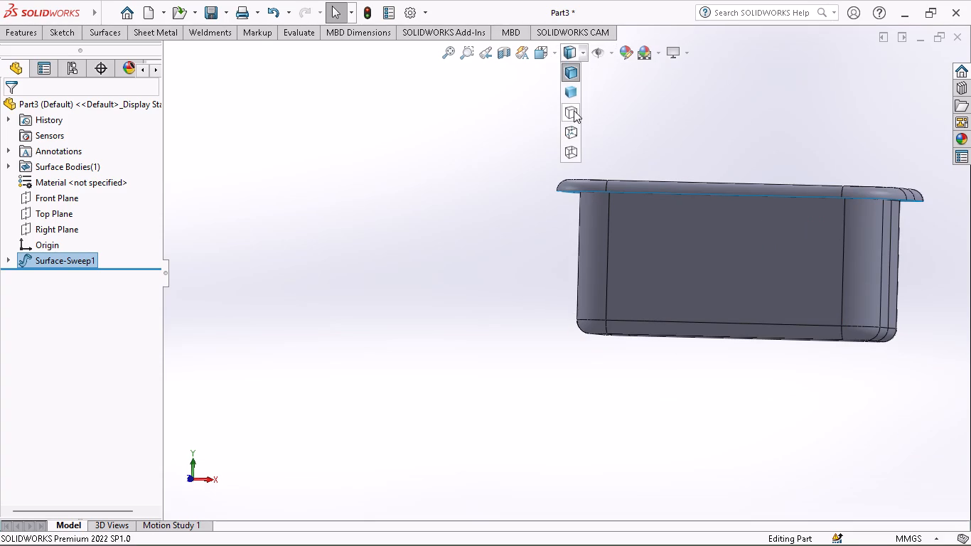
{"action": "left_click", "coordinate": [570, 136]}
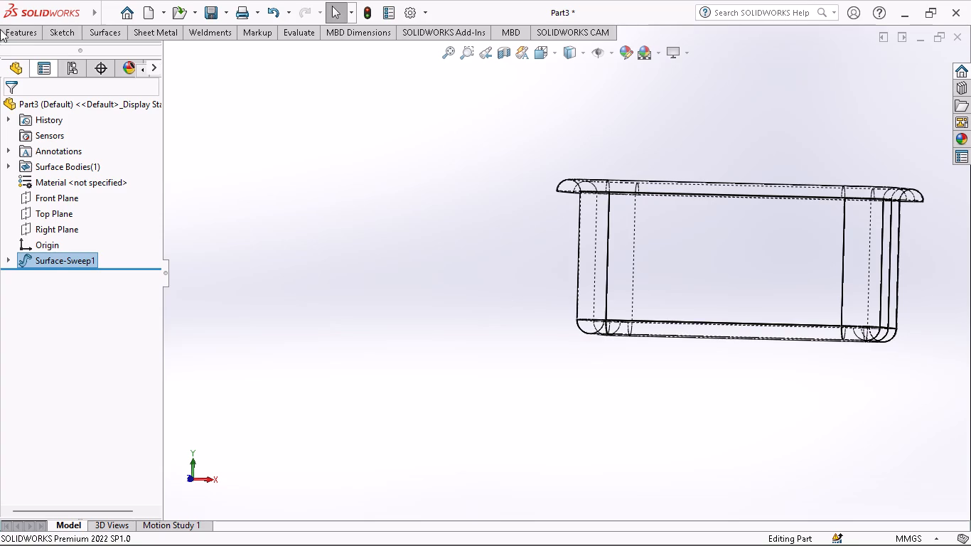
On the Front Plane, draw a 3-point arc of about 428 mm radius, bulging upward between the lowest points of the two bottom curves.
{"action": "left_click", "coordinate": [66, 36]}
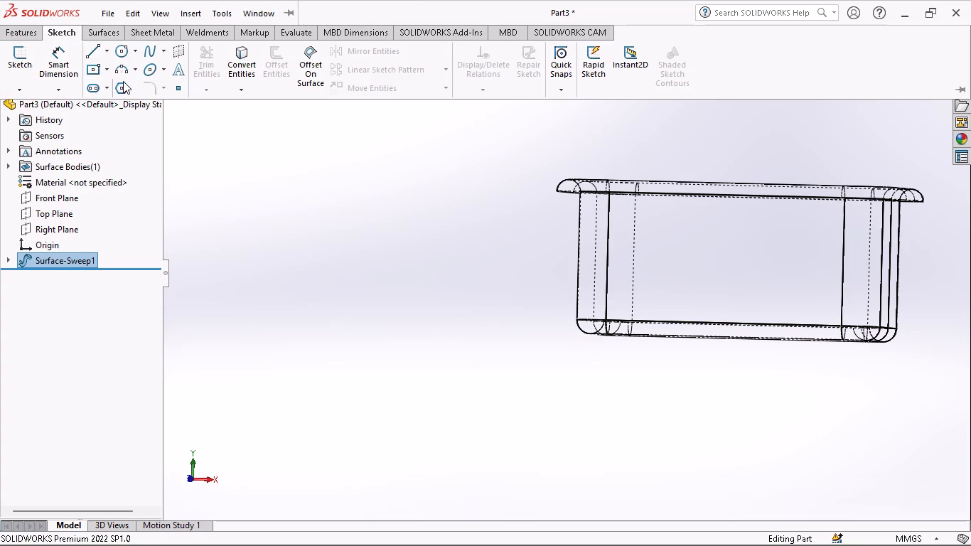
{"action": "left_click", "coordinate": [124, 73]}
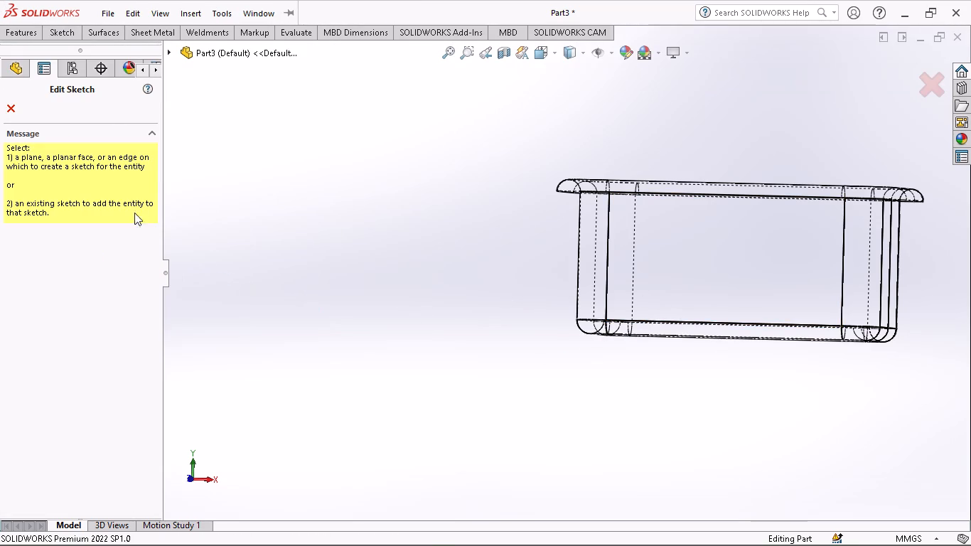
{"action": "left_click", "coordinate": [167, 57]}
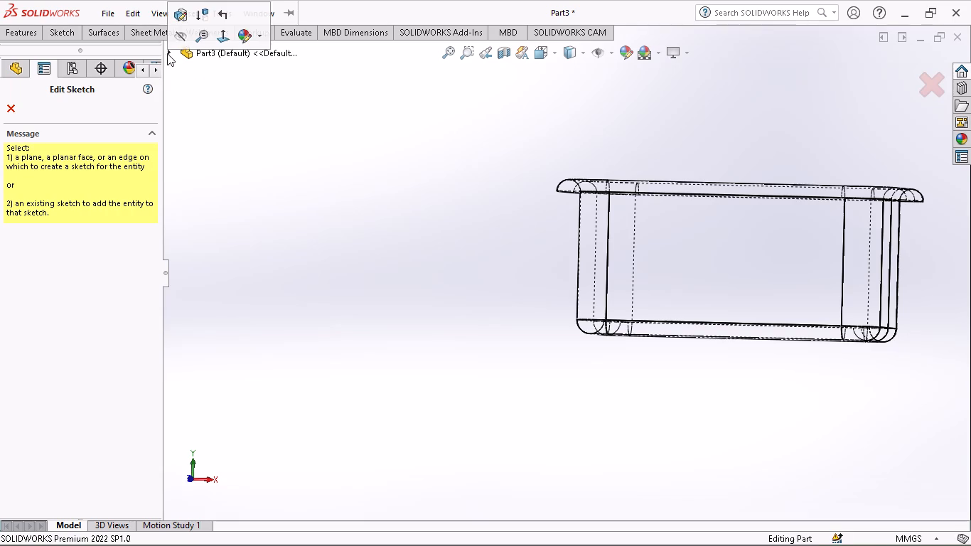
{"action": "left_click", "coordinate": [167, 52]}
{"action": "left_click", "coordinate": [213, 148]}
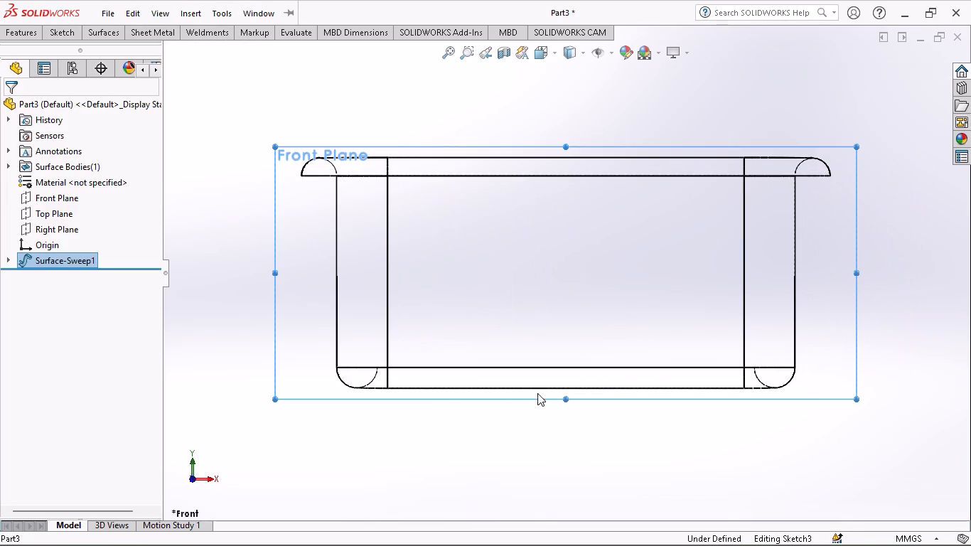
{"action": "left_click", "coordinate": [355, 387]}
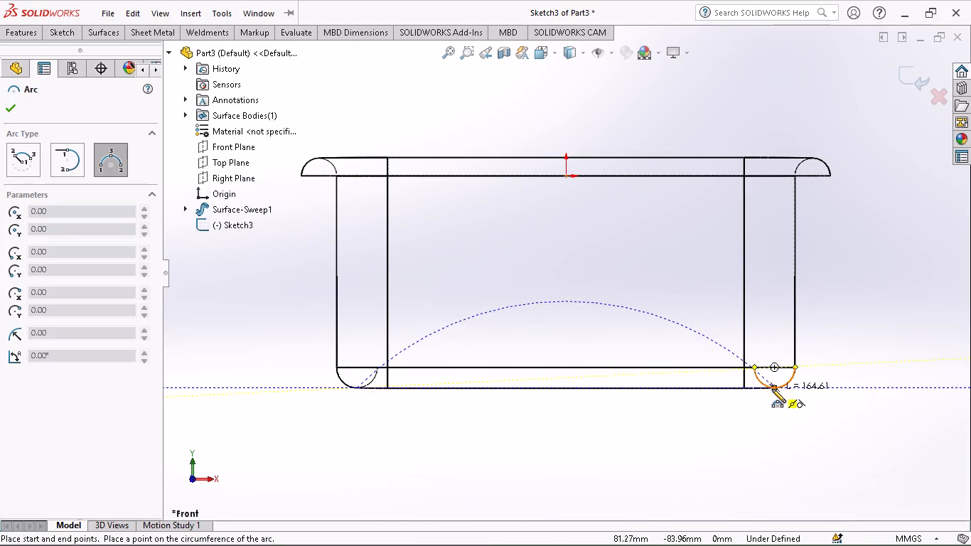
{"action": "left_click", "coordinate": [772, 389]}
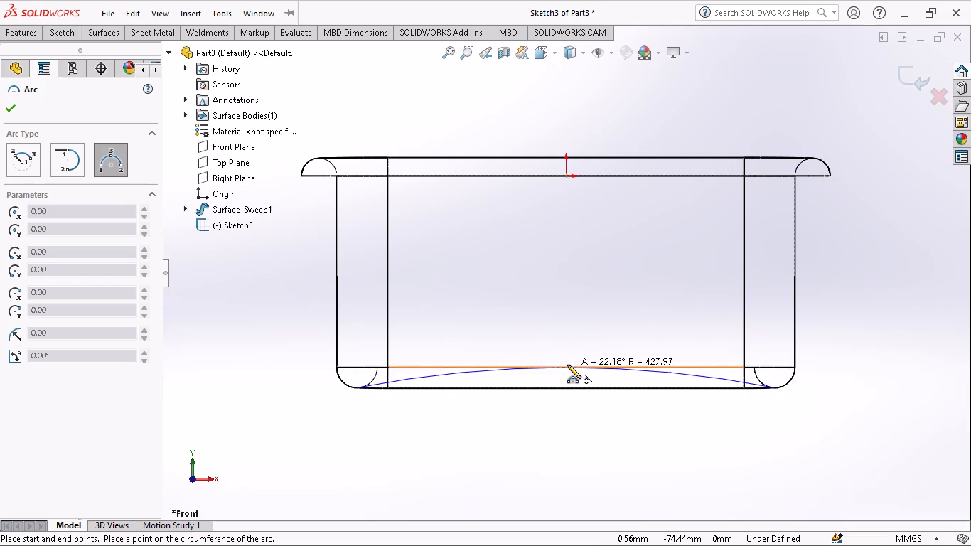
{"action": "left_click", "coordinate": [565, 365]}
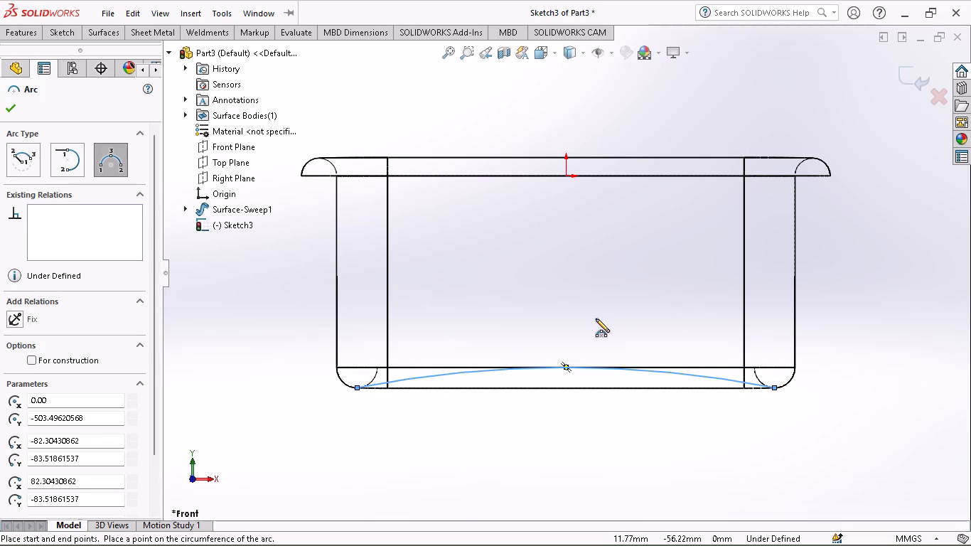
Close the arc with a straight line of about 165 mm between its two endpoints.
{"action": "left_click", "coordinate": [48, 35]}
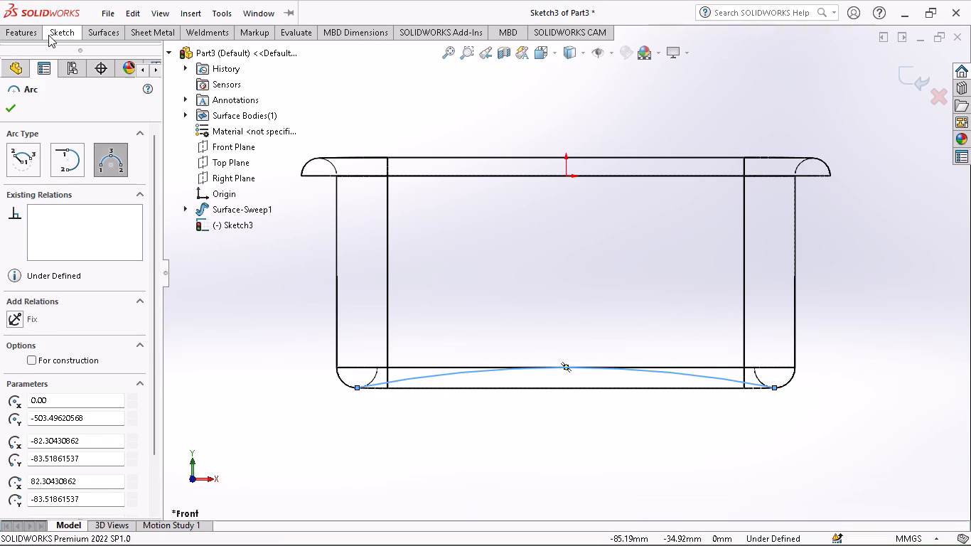
{"action": "left_click", "coordinate": [96, 54]}
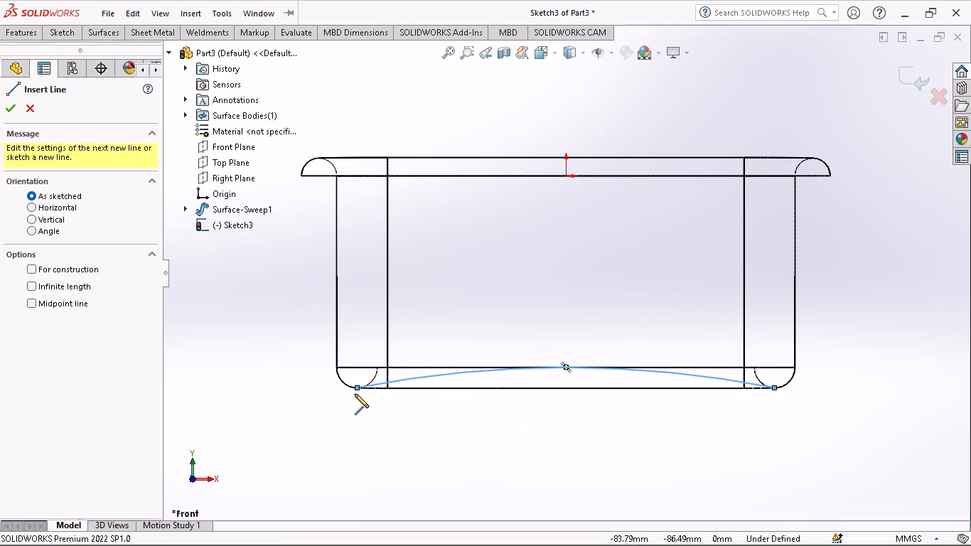
{"action": "left_click", "coordinate": [355, 386]}
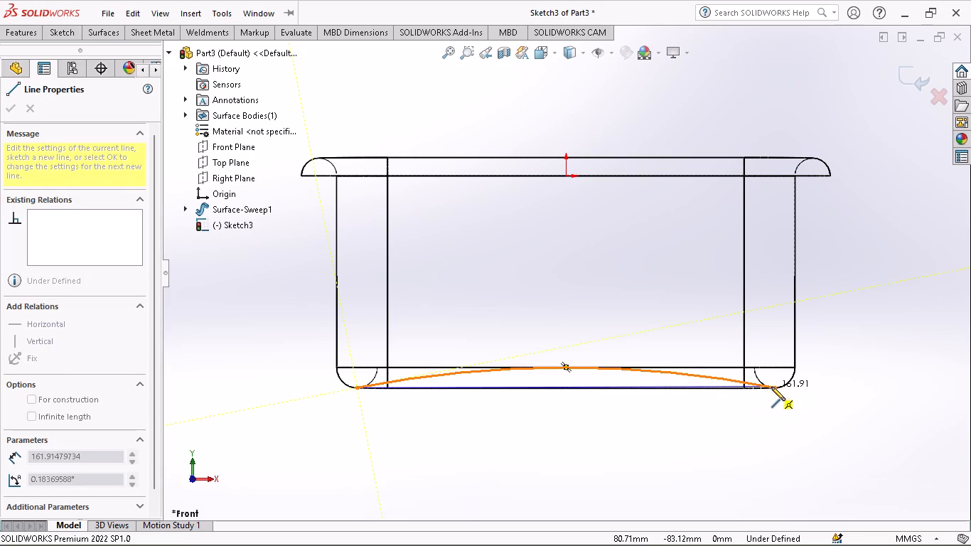
{"action": "left_click", "coordinate": [771, 387]}
{"action": "right_click", "coordinate": [620, 419]}
{"action": "left_click", "coordinate": [641, 407]}
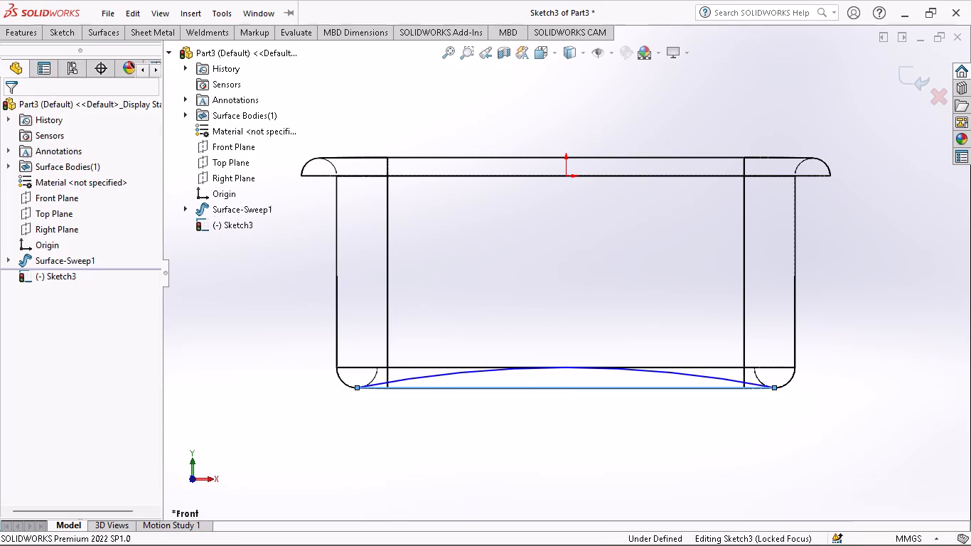
Surface-extrude the arc and line sketch 100 mm in Direction 1 and 119 mm in Direction 2, restoring the Shaded With Edges display.
{"action": "left_click", "coordinate": [23, 36]}
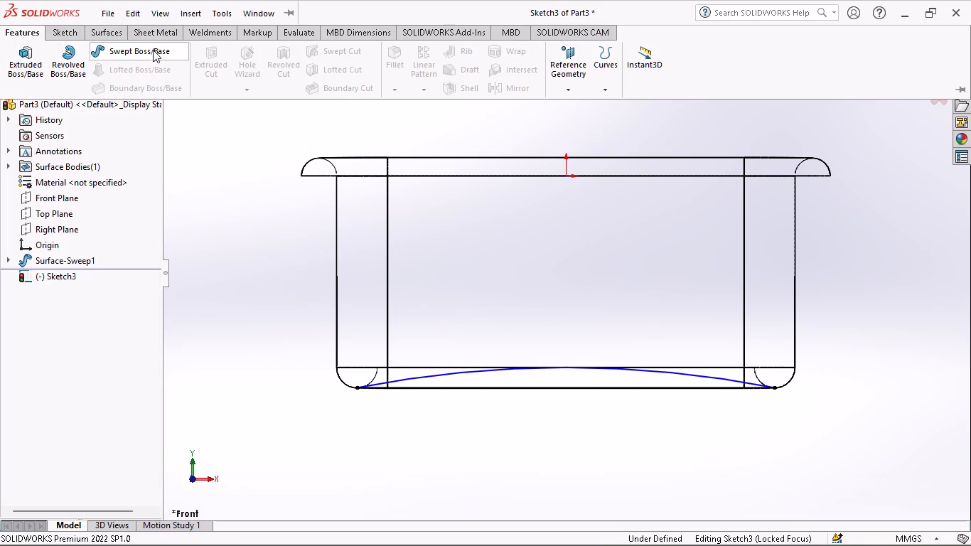
{"action": "left_click", "coordinate": [124, 36]}
{"action": "left_click", "coordinate": [29, 80]}
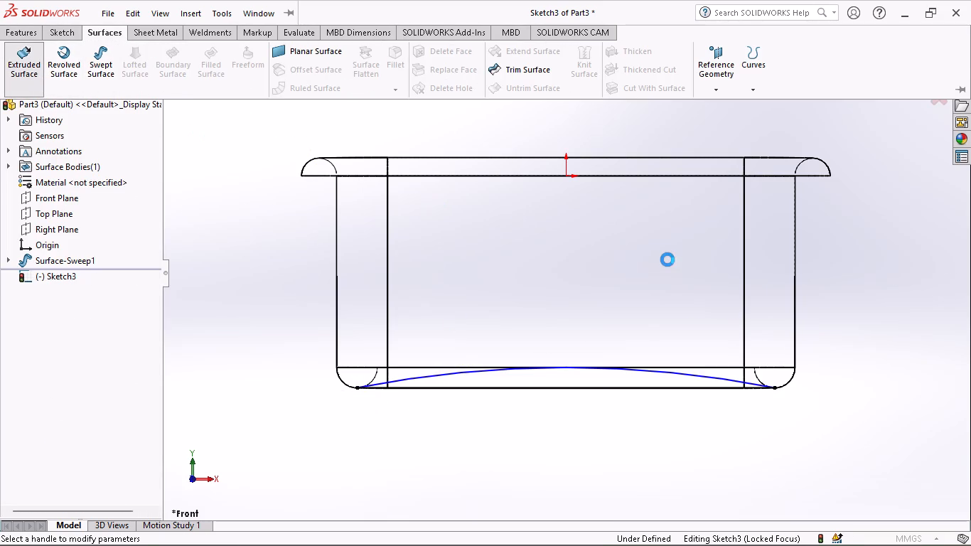
{"action": "left_click_drag", "start_coordinate": [547, 367], "coordinate": [540, 380]}
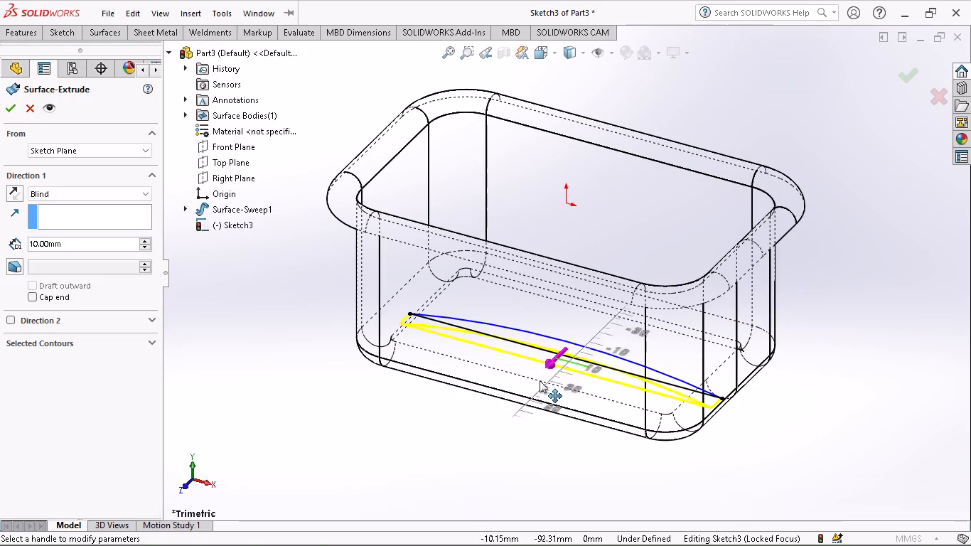
{"action": "left_click_drag", "start_coordinate": [540, 380], "coordinate": [493, 451]}
{"action": "left_click_drag", "start_coordinate": [581, 336], "coordinate": [693, 235]}
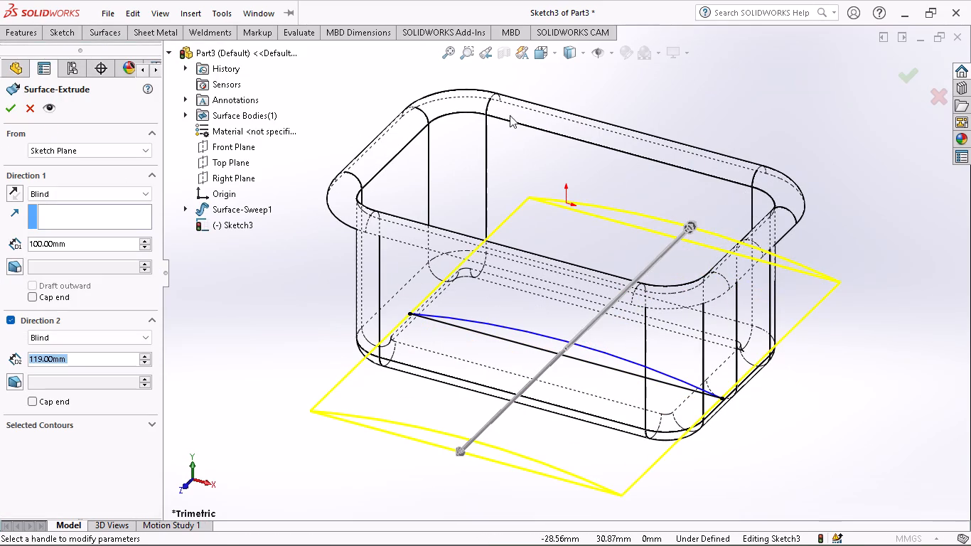
{"action": "left_click", "coordinate": [583, 50]}
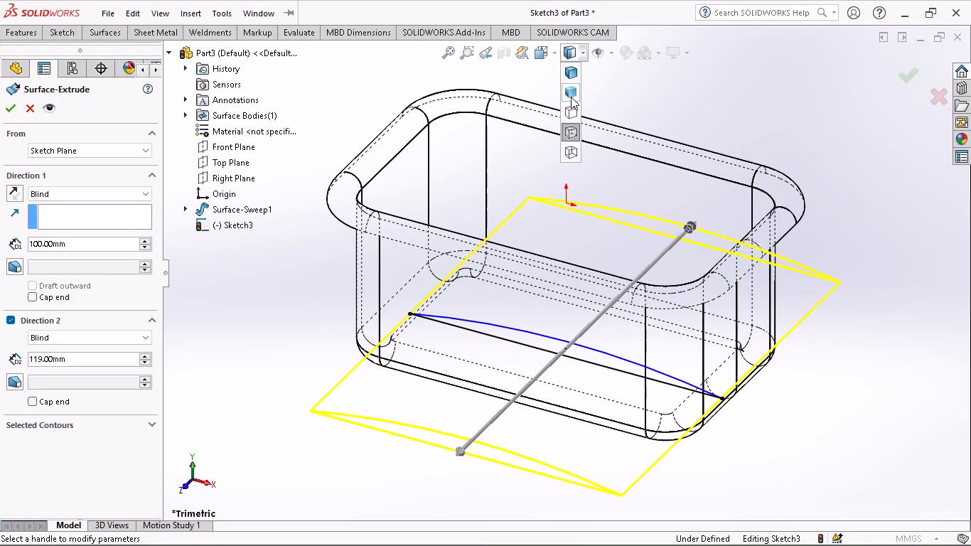
{"action": "left_click", "coordinate": [569, 79]}
{"action": "middle_click_drag", "start_coordinate": [627, 335], "coordinate": [613, 369]}
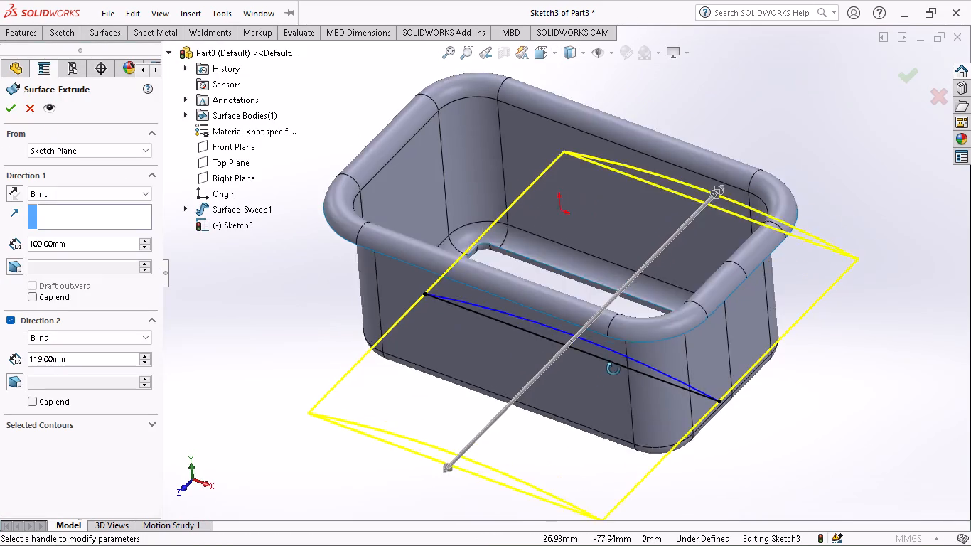
{"action": "middle_click_drag", "start_coordinate": [613, 369], "coordinate": [591, 433]}
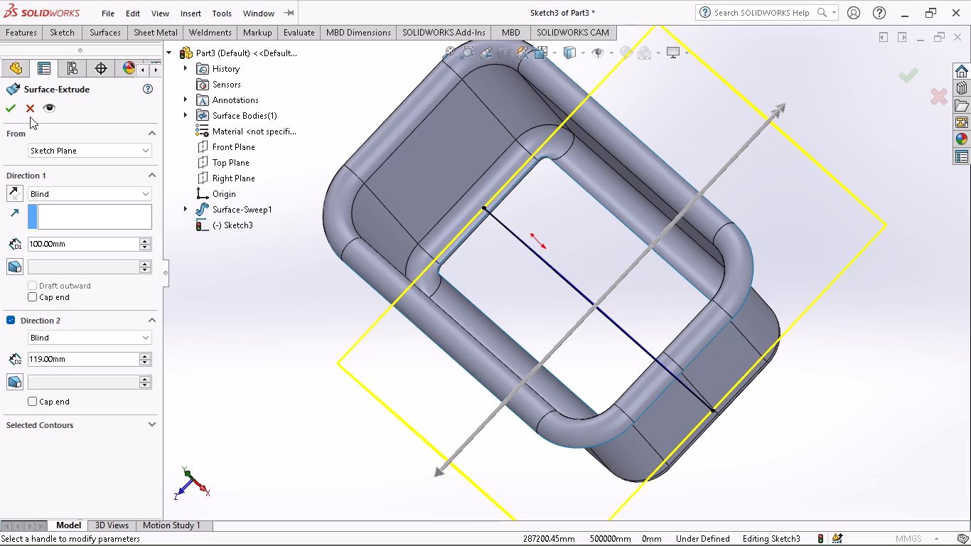
{"action": "left_click", "coordinate": [6, 109]}
Examine from several angles how the extruded arc and flat surfaces meet the container's curved bottom edge.
{"action": "middle_click_drag", "start_coordinate": [516, 356], "coordinate": [542, 300]}
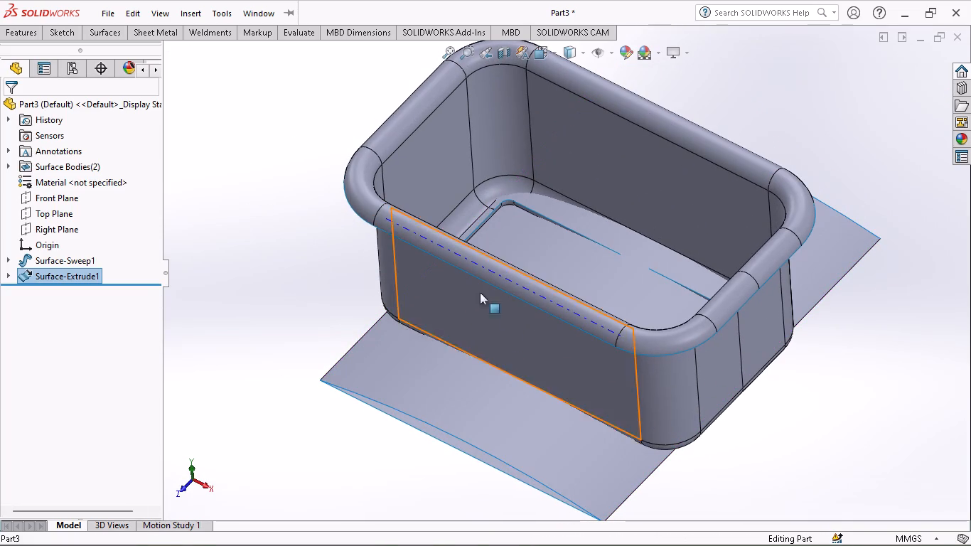
{"action": "middle_click_drag", "start_coordinate": [445, 292], "coordinate": [465, 193]}
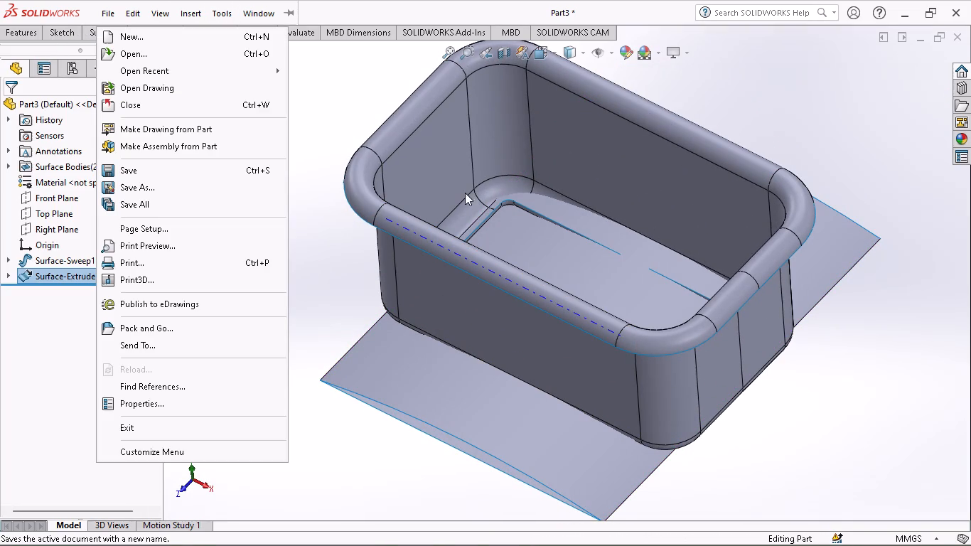
{"action": "middle_click_drag", "start_coordinate": [465, 193], "coordinate": [484, 145]}
{"action": "middle_click_drag", "start_coordinate": [605, 361], "coordinate": [621, 263]}
{"action": "left_click", "coordinate": [333, 232]}
{"action": "middle_click_drag", "start_coordinate": [562, 382], "coordinate": [579, 230]}
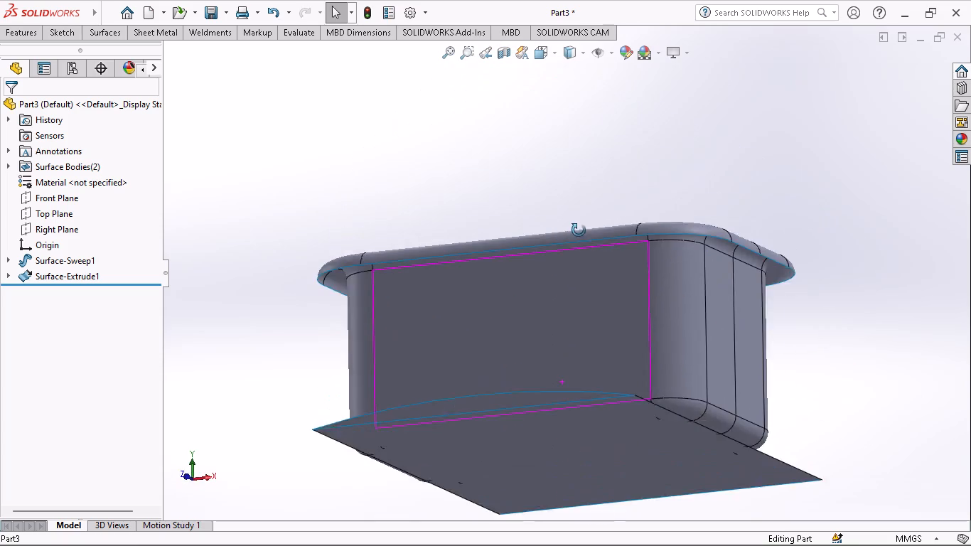
{"action": "middle_click_drag", "start_coordinate": [579, 230], "coordinate": [595, 267]}
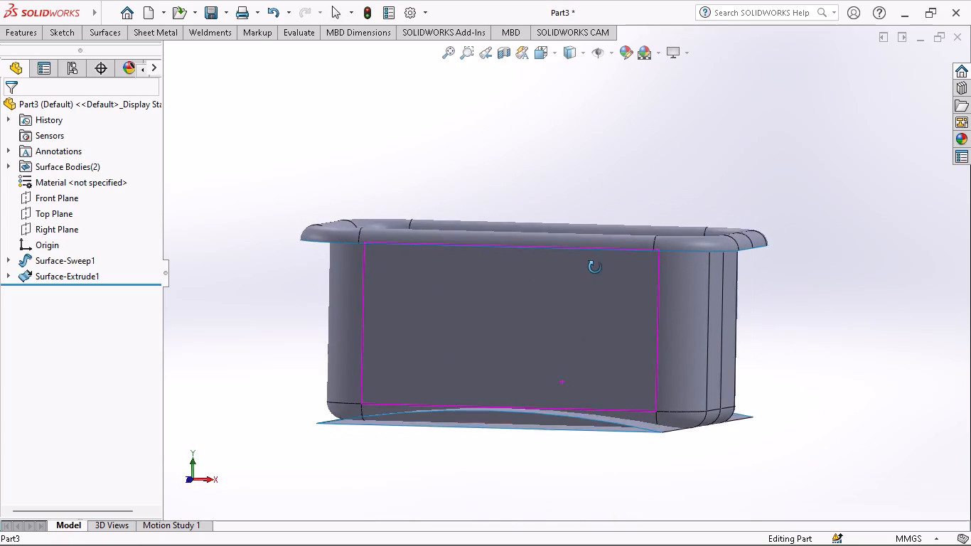
{"action": "middle_click_drag", "start_coordinate": [595, 267], "coordinate": [587, 272]}
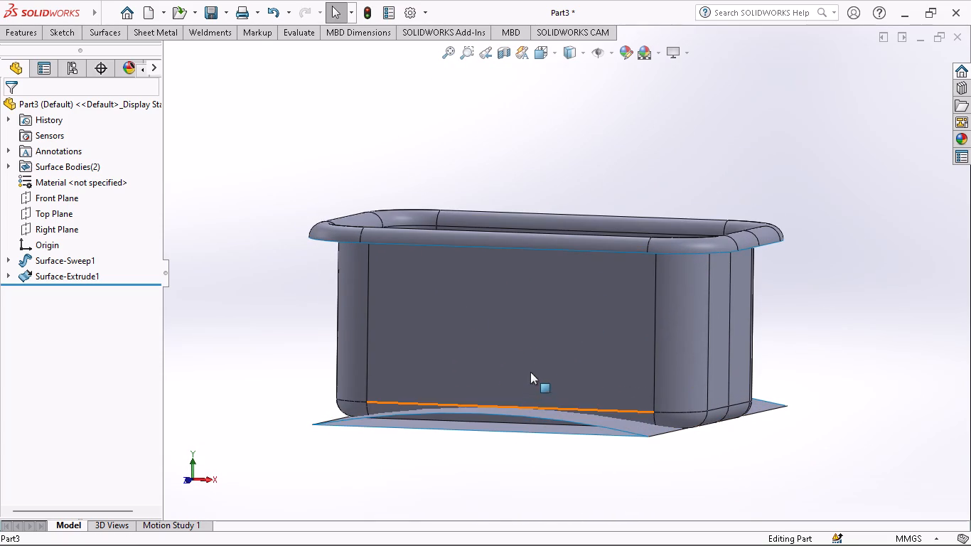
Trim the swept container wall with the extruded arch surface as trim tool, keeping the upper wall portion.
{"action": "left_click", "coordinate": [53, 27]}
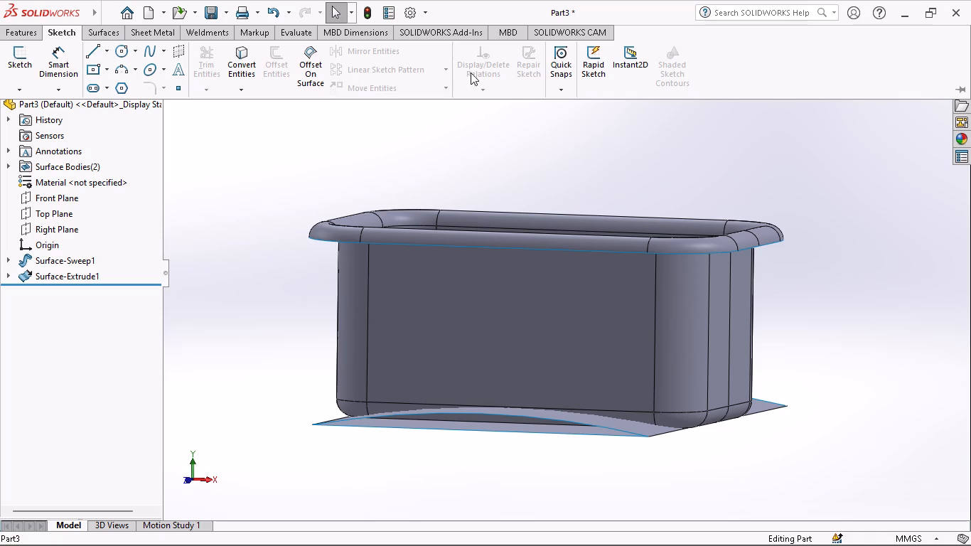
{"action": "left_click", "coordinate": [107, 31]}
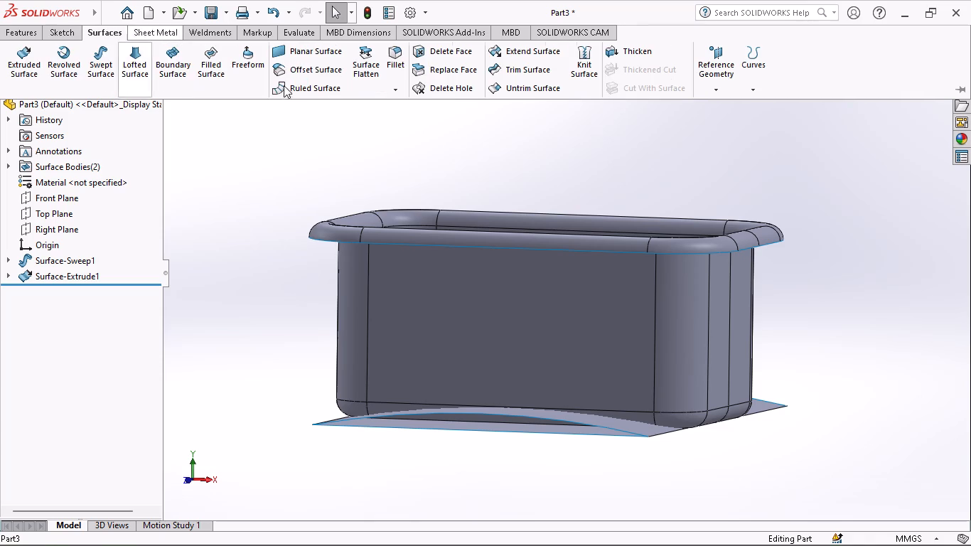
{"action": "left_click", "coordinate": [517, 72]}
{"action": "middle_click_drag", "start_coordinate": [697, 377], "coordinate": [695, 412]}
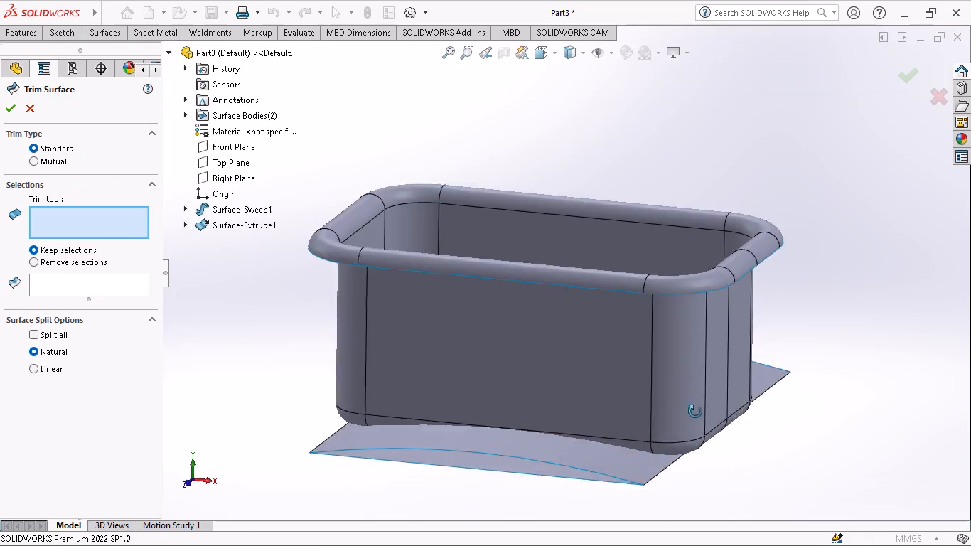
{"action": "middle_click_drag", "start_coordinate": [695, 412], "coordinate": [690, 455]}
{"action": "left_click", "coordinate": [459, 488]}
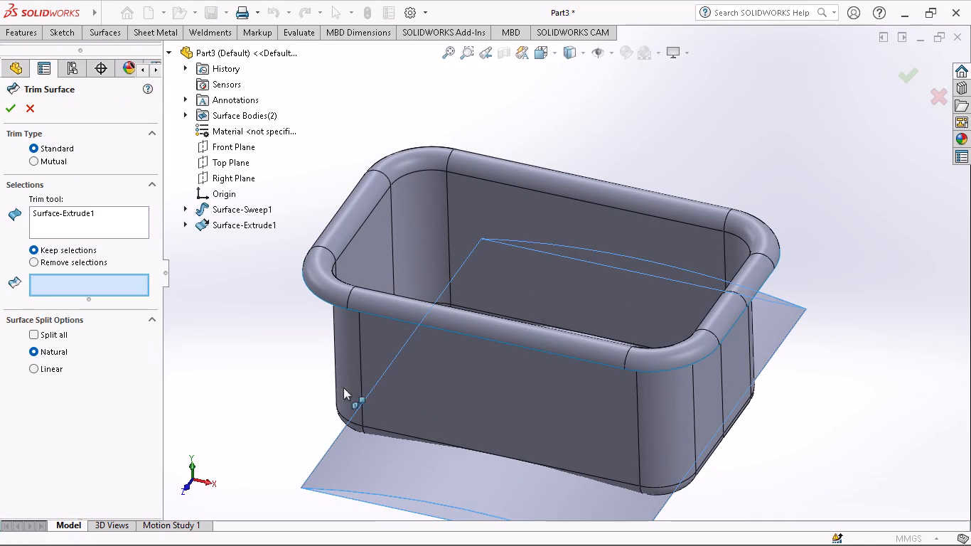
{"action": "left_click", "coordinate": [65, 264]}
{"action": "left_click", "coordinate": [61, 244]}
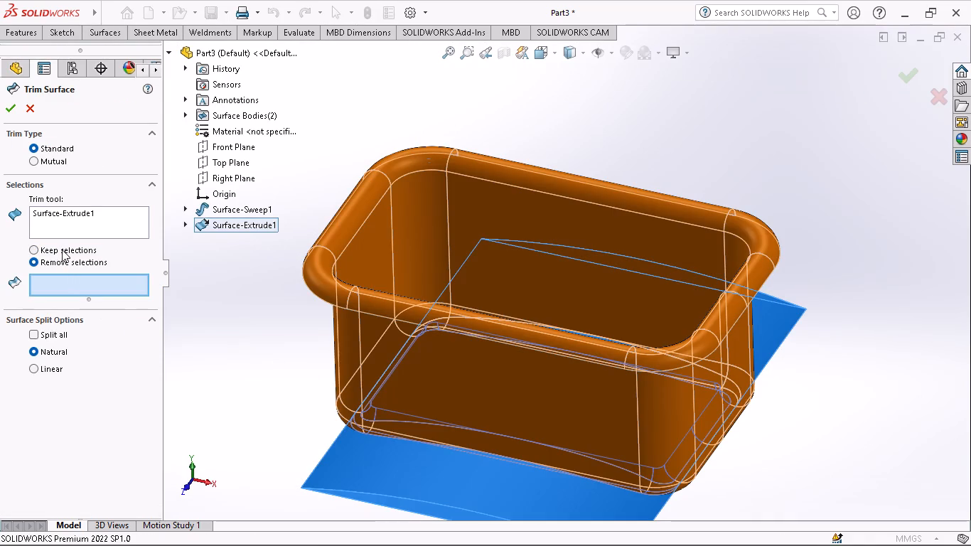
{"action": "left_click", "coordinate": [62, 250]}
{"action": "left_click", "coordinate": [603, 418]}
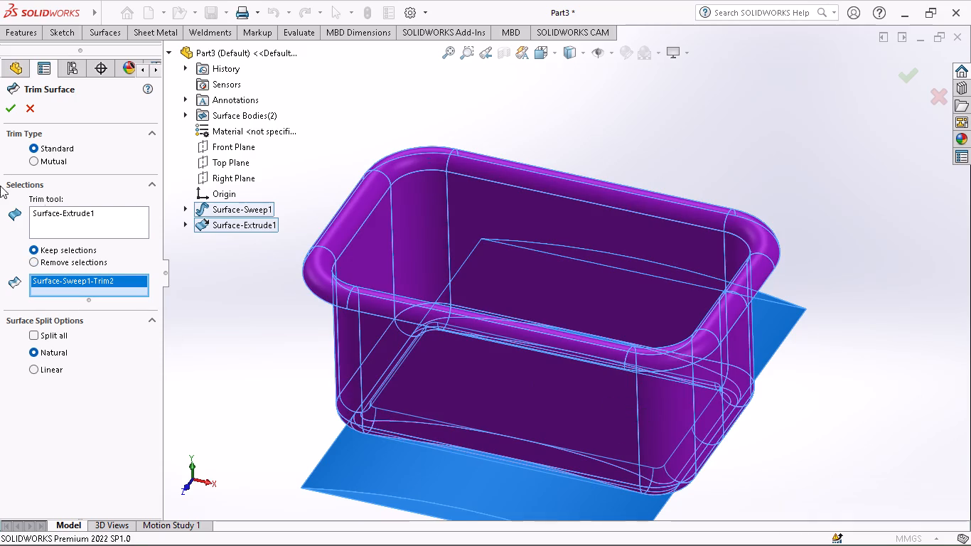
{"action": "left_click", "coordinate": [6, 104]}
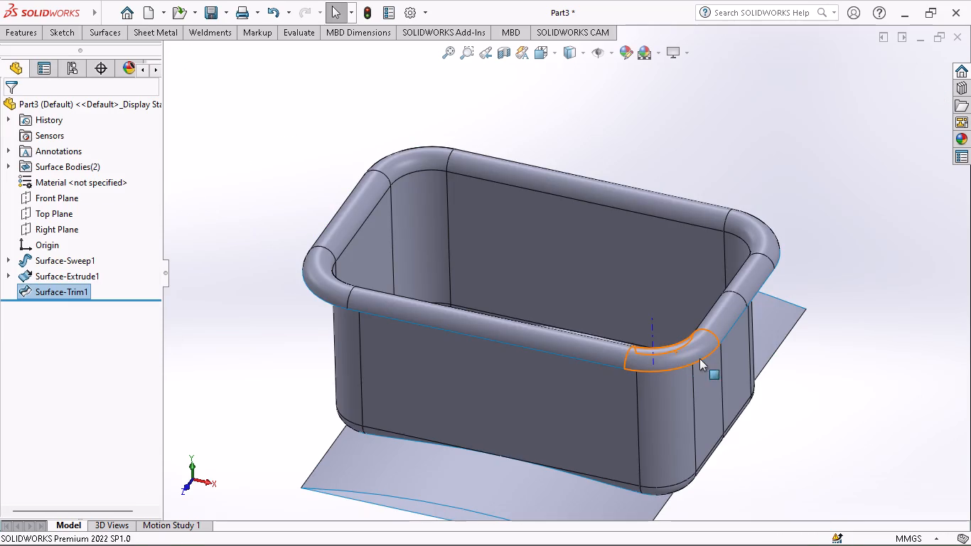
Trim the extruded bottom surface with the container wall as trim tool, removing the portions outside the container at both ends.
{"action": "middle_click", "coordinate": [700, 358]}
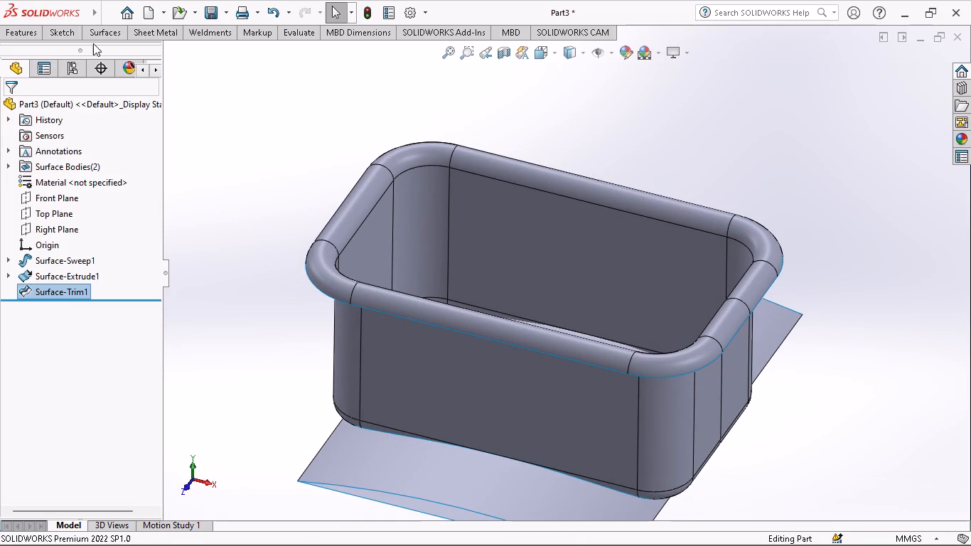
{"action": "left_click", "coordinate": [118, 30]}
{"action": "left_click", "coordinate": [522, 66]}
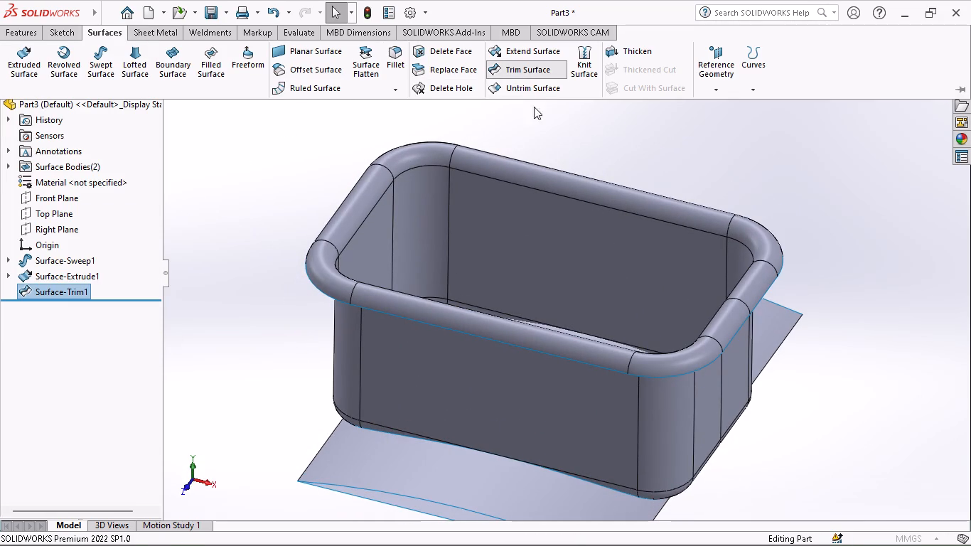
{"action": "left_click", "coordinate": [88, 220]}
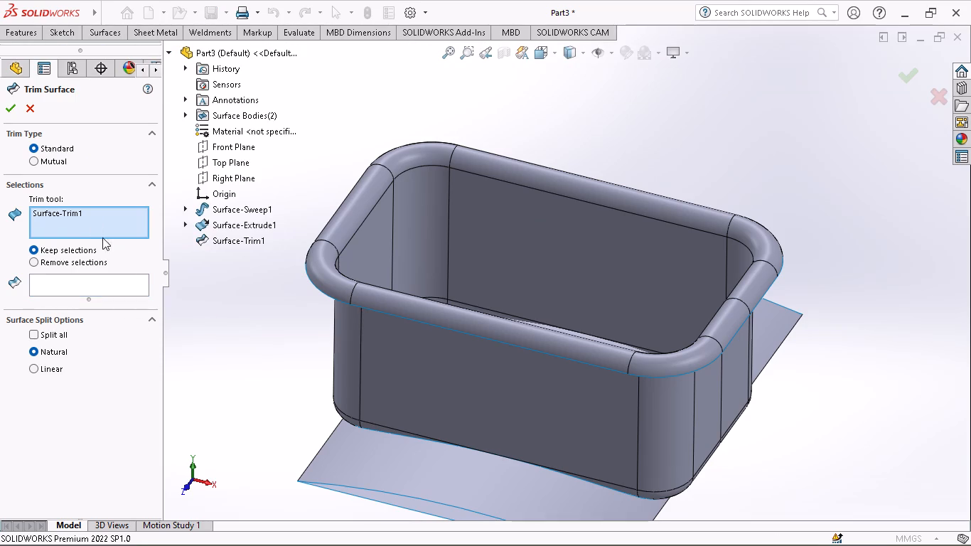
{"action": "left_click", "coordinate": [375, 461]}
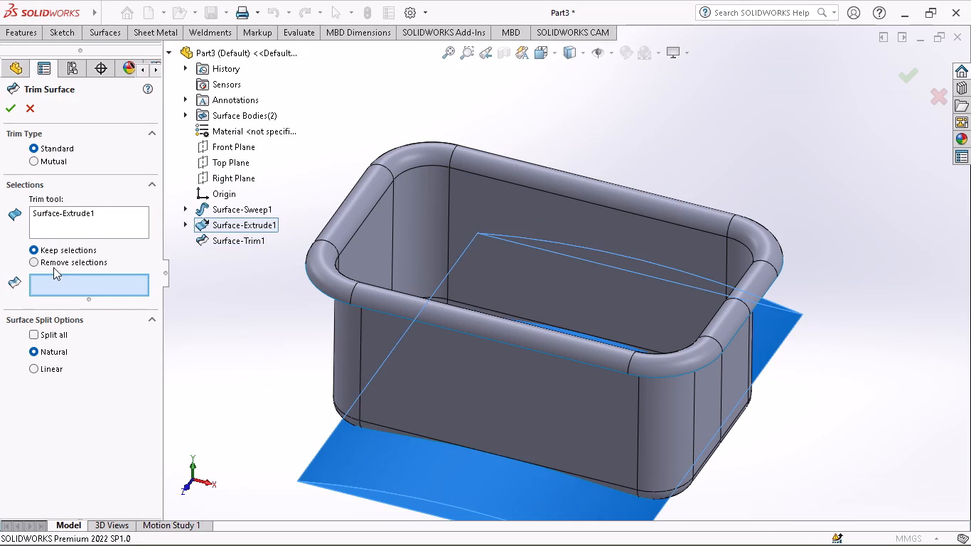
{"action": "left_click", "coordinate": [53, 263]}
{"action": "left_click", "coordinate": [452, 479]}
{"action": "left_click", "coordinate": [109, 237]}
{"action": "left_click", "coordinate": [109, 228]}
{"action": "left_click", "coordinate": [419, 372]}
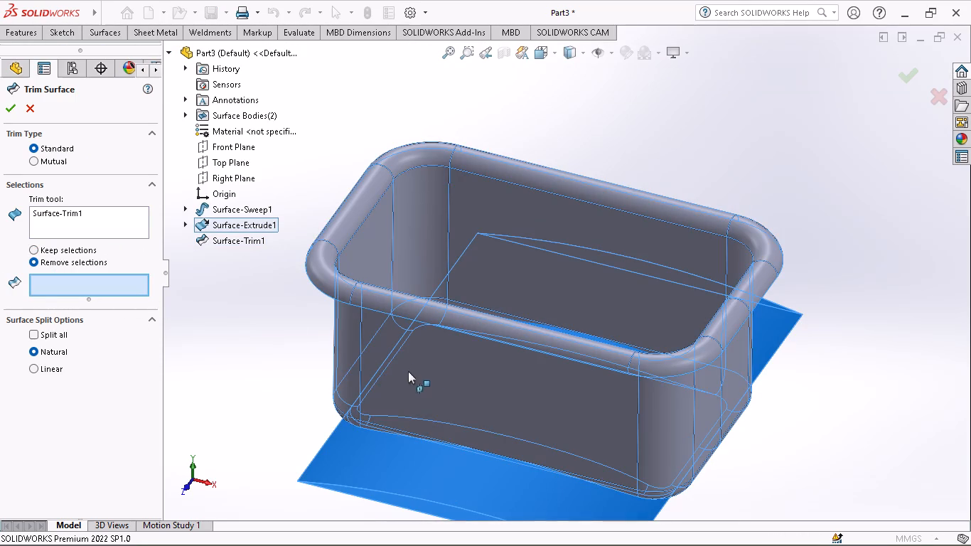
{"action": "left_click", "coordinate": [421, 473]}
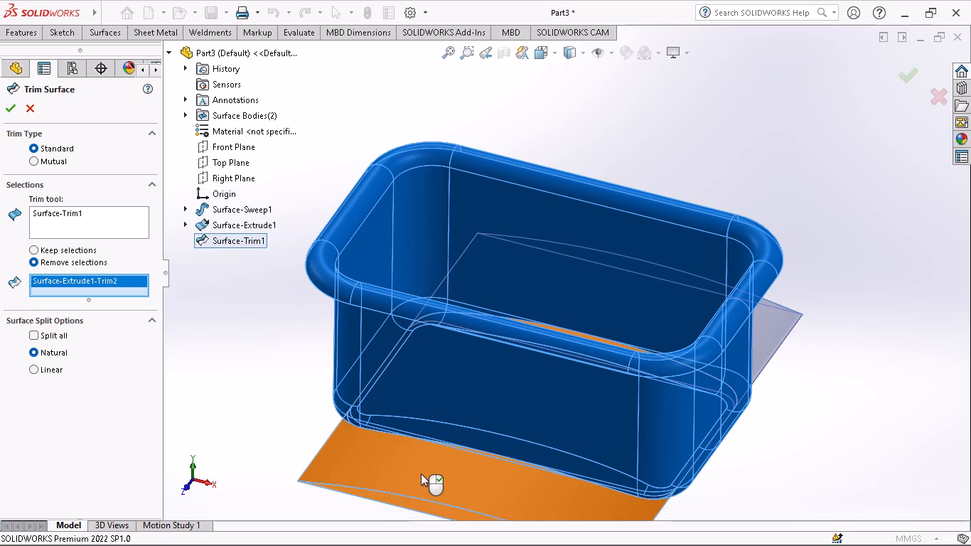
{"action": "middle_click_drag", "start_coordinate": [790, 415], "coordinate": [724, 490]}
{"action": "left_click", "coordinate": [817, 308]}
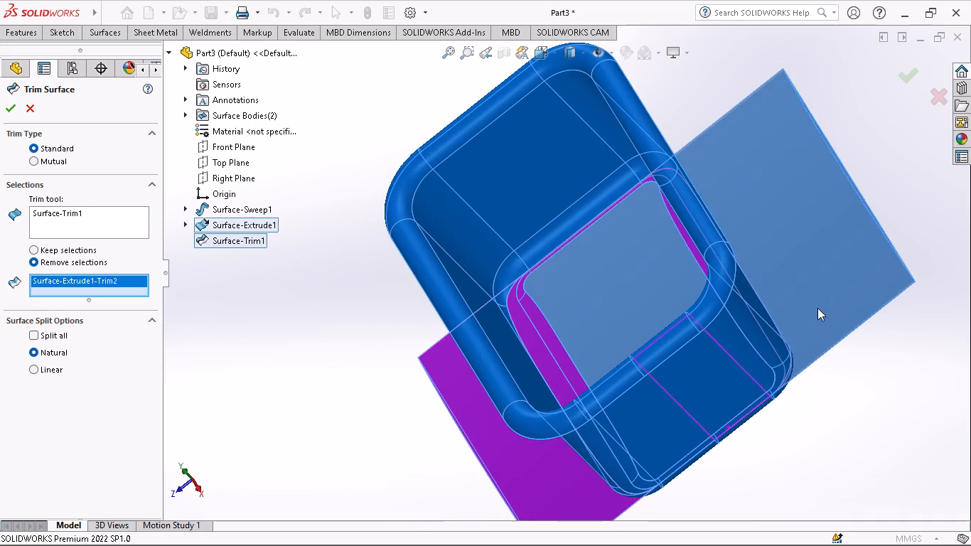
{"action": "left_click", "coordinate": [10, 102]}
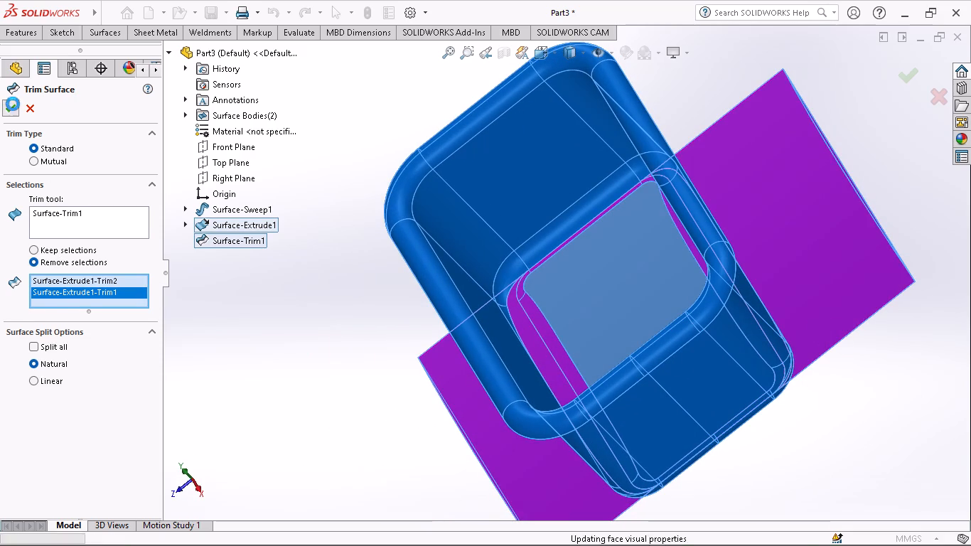
Edit the extruded bottom surface's sketch, delete the straight line below the arc, and leave the sketch.
{"action": "middle_click_drag", "start_coordinate": [681, 360], "coordinate": [805, 255]}
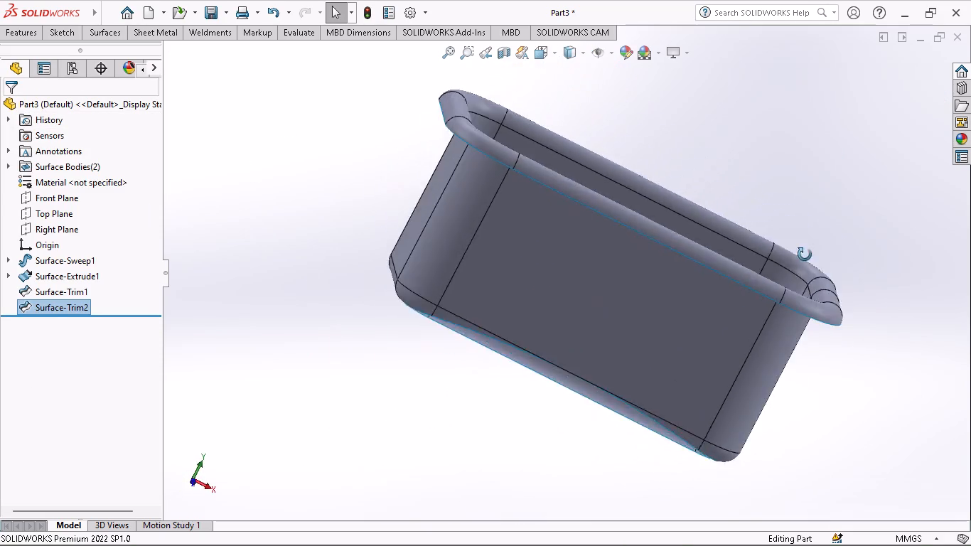
{"action": "middle_click_drag", "start_coordinate": [805, 255], "coordinate": [625, 311]}
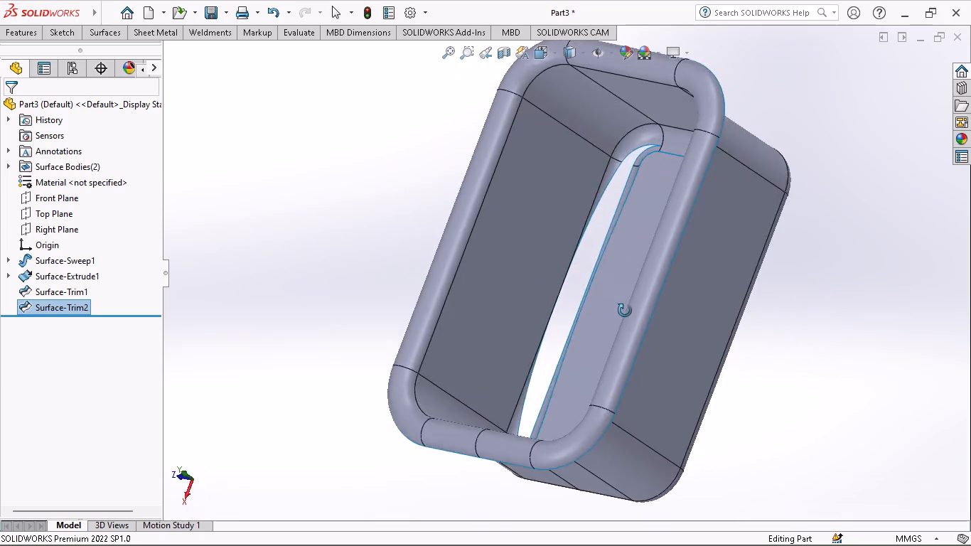
{"action": "middle_click_drag", "start_coordinate": [625, 311], "coordinate": [751, 72]}
{"action": "middle_click_drag", "start_coordinate": [677, 372], "coordinate": [676, 355]}
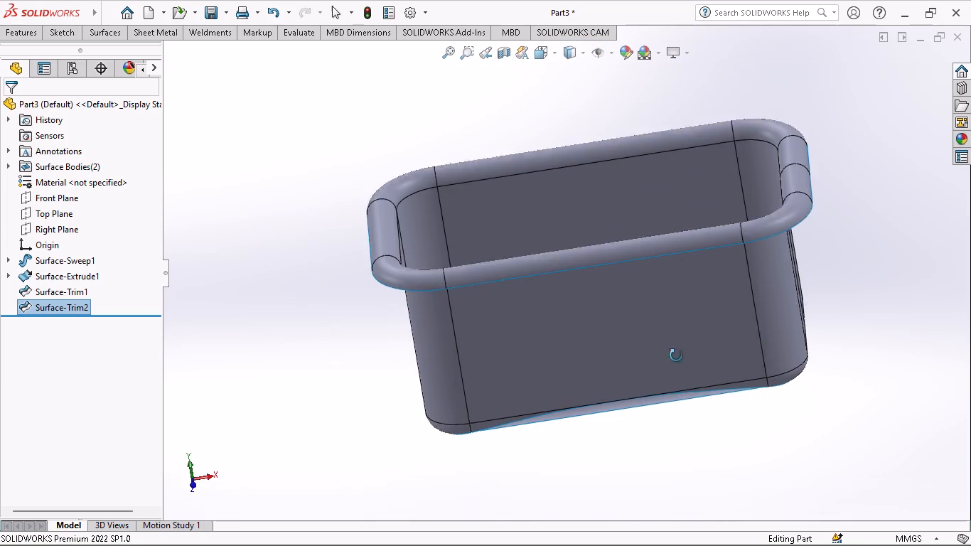
{"action": "middle_click_drag", "start_coordinate": [676, 355], "coordinate": [643, 130]}
{"action": "left_click", "coordinate": [518, 347]}
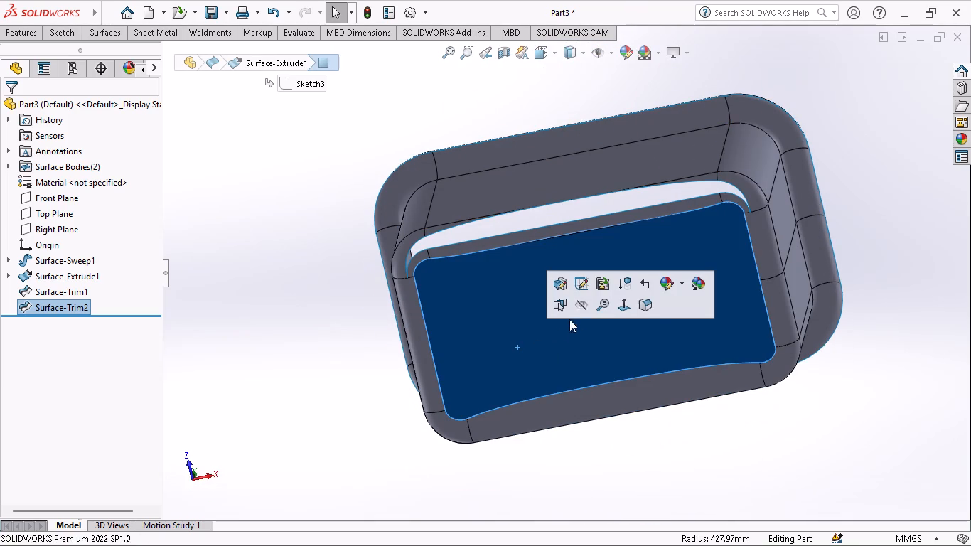
{"action": "left_click", "coordinate": [583, 288]}
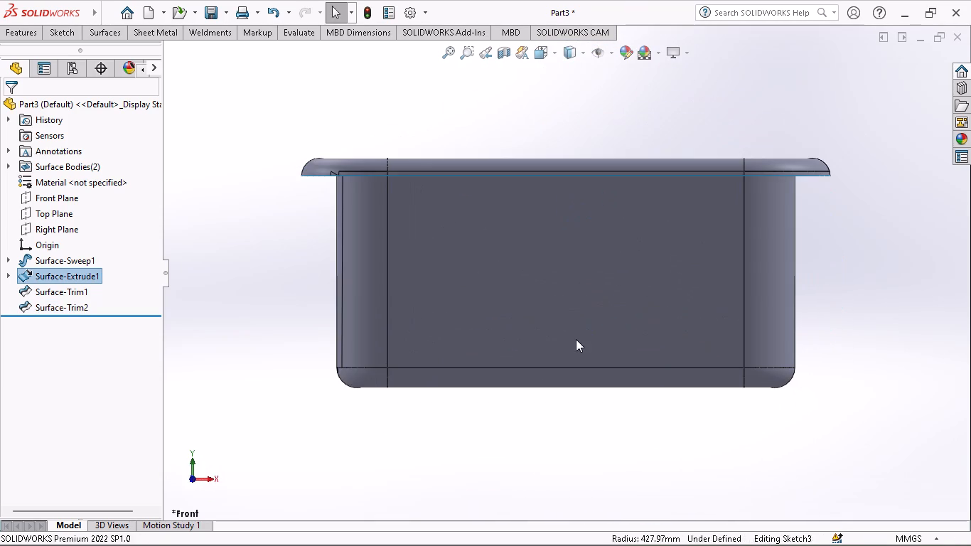
{"action": "middle_click_drag", "start_coordinate": [576, 339], "coordinate": [618, 97]}
{"action": "middle_click_drag", "start_coordinate": [599, 325], "coordinate": [591, 349]}
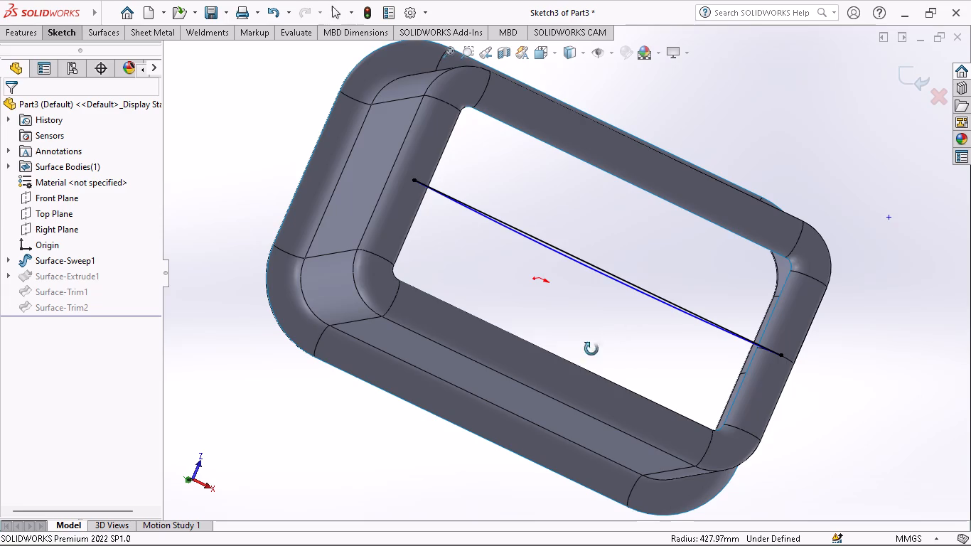
{"action": "middle_click_drag", "start_coordinate": [591, 349], "coordinate": [571, 471]}
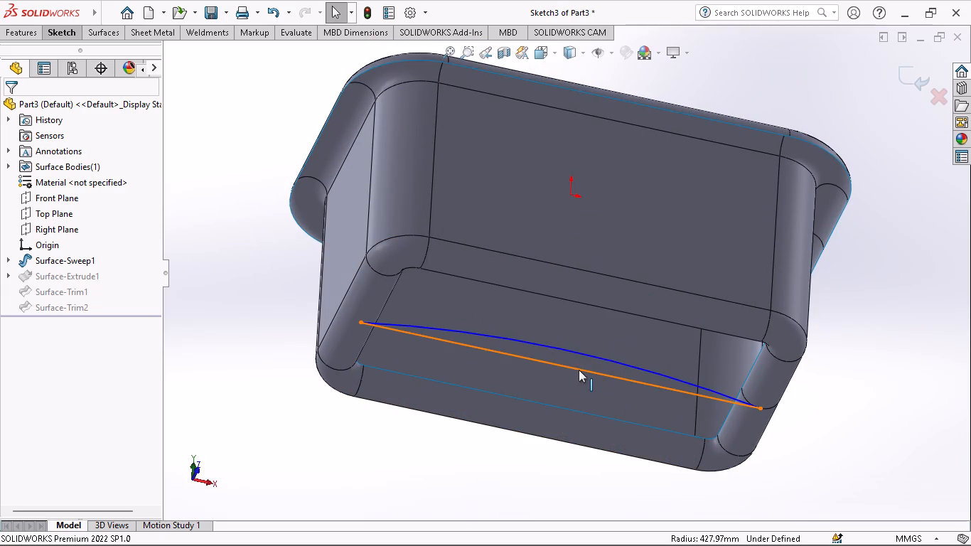
{"action": "right_click", "coordinate": [579, 370]}
{"action": "left_click", "coordinate": [599, 487]}
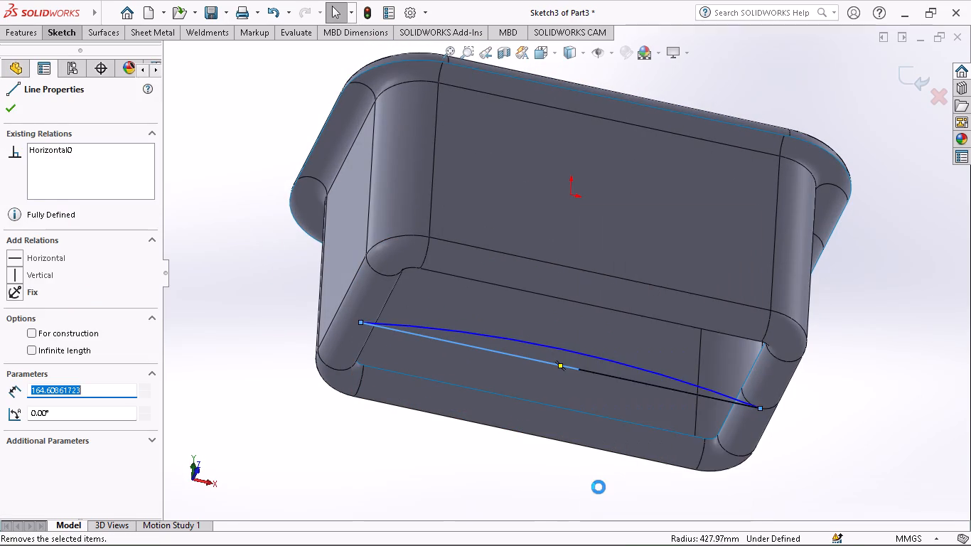
{"action": "left_click", "coordinate": [29, 30]}
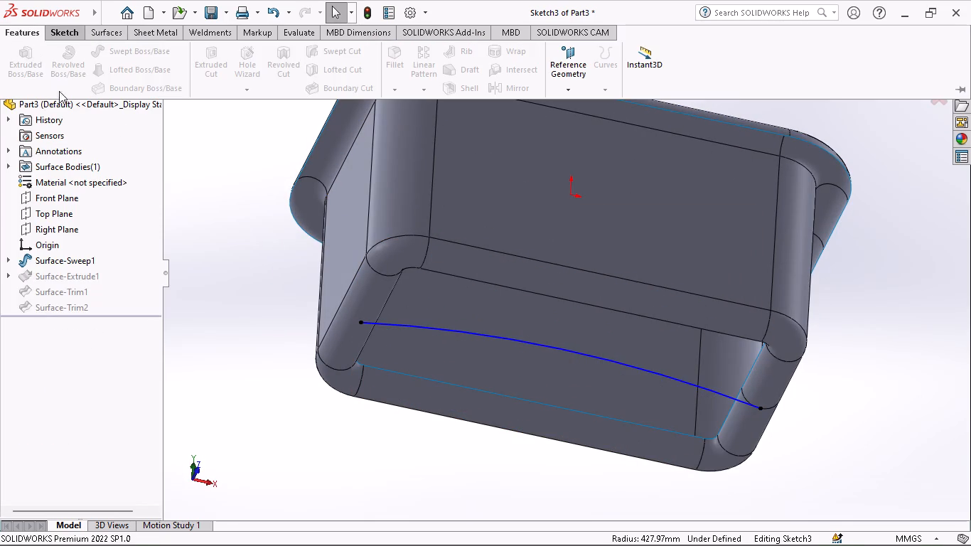
{"action": "left_click", "coordinate": [105, 28]}
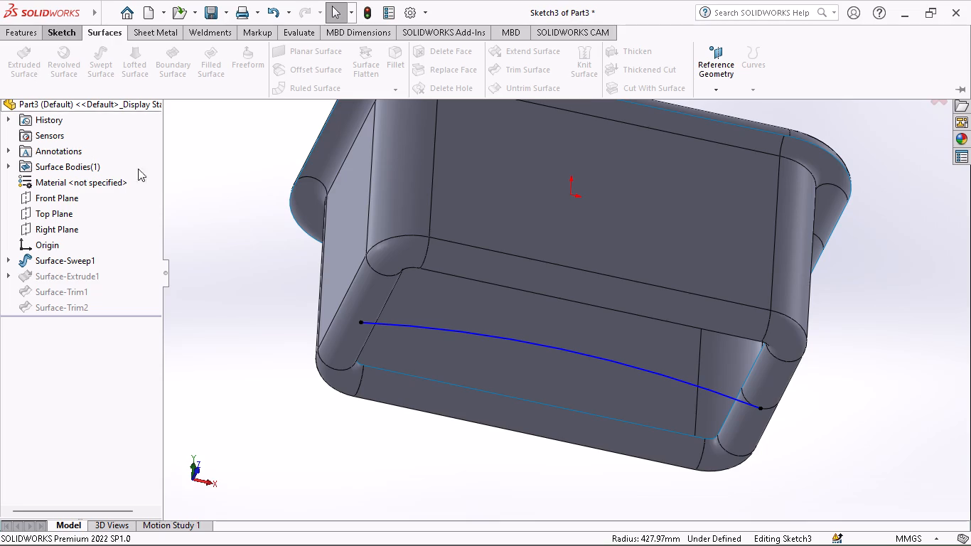
{"action": "right_click", "coordinate": [218, 188]}
{"action": "left_click", "coordinate": [375, 165]}
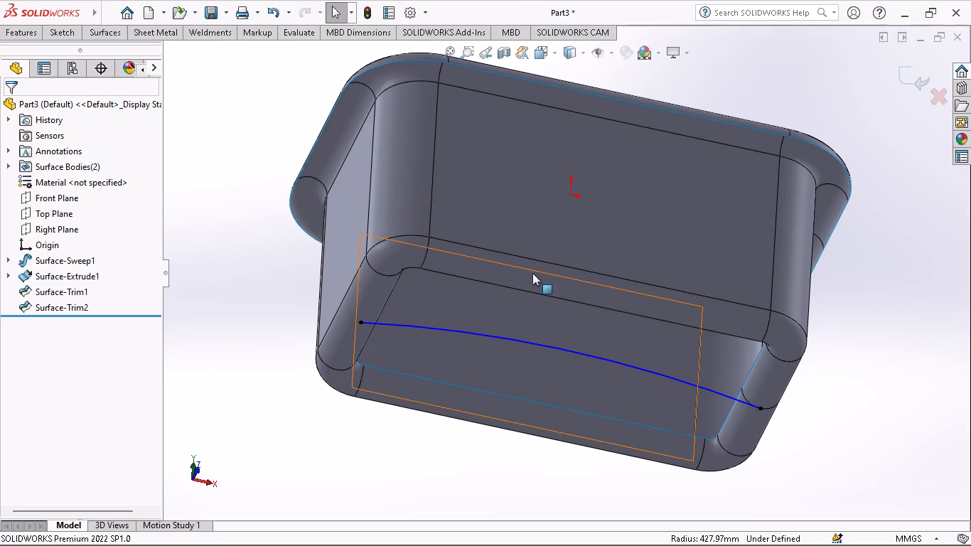
Delete the extruded bottom surface feature together with its dependent trims, keeping its arc sketch.
{"action": "middle_click_drag", "start_coordinate": [633, 289], "coordinate": [537, 513]}
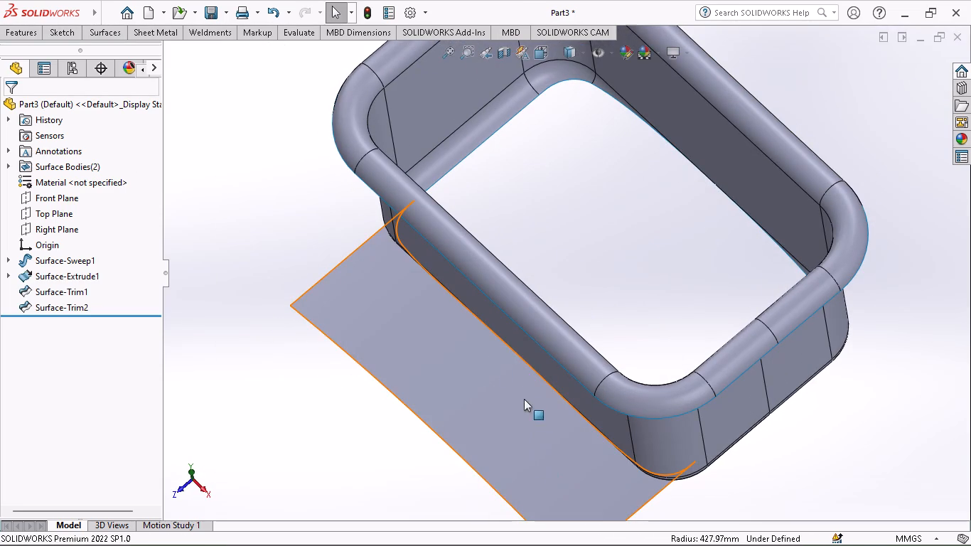
{"action": "right_click", "coordinate": [468, 348]}
{"action": "left_click", "coordinate": [512, 414]}
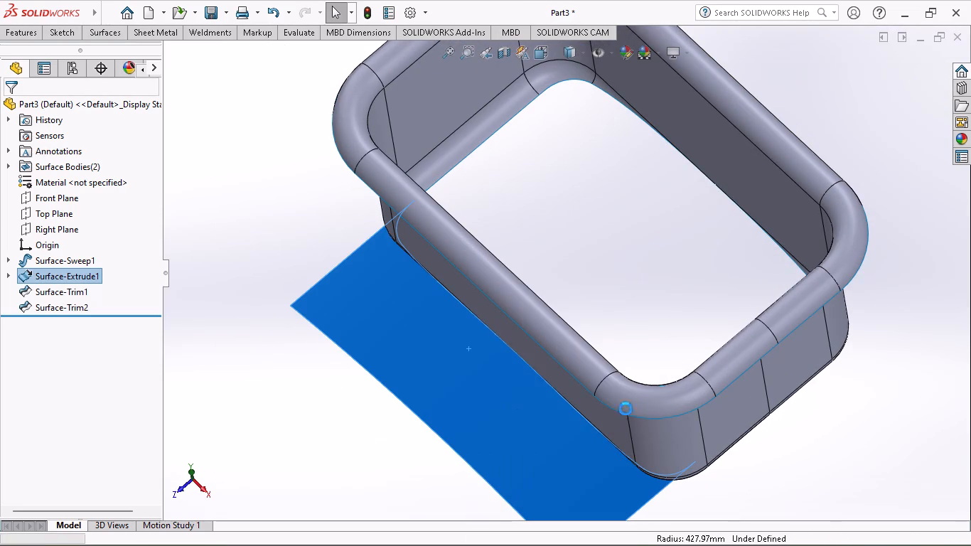
In a new Front Plane sketch, draw an upward-bulging 3-point arc over the existing arc, spanning about 165 mm between its endpoints.
{"action": "middle_click_drag", "start_coordinate": [661, 392], "coordinate": [700, 255]}
{"action": "middle_click_drag", "start_coordinate": [667, 407], "coordinate": [671, 425]}
{"action": "scroll", "coordinate": [671, 425], "scroll_direction": "up", "scroll_amount": 3, "text": "ctrl"}
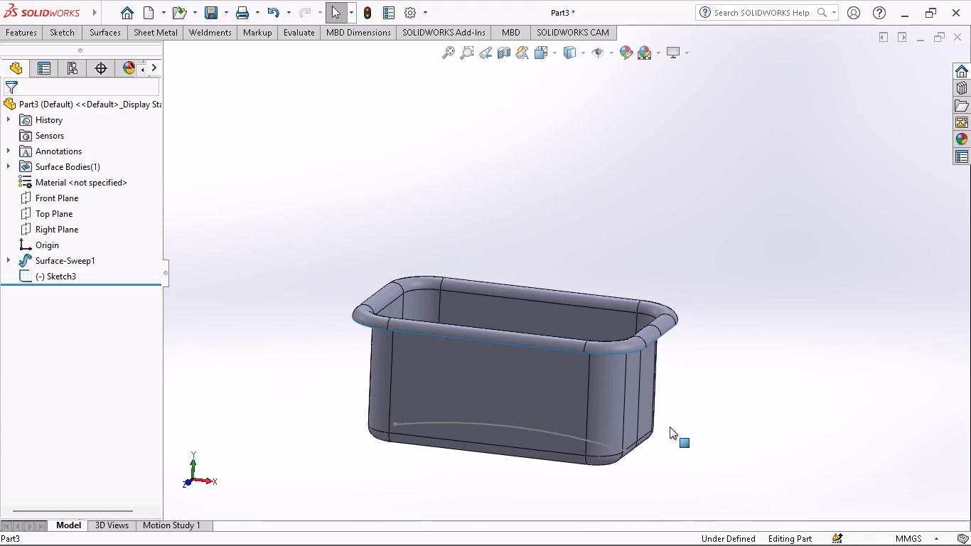
{"action": "middle_click_drag", "start_coordinate": [633, 375], "coordinate": [658, 198]}
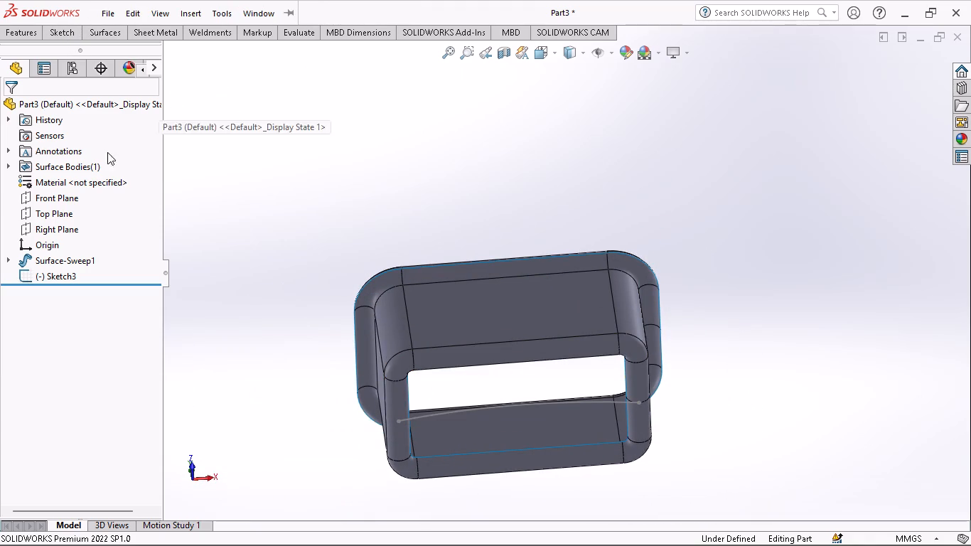
{"action": "left_click", "coordinate": [42, 190]}
{"action": "left_click", "coordinate": [53, 178]}
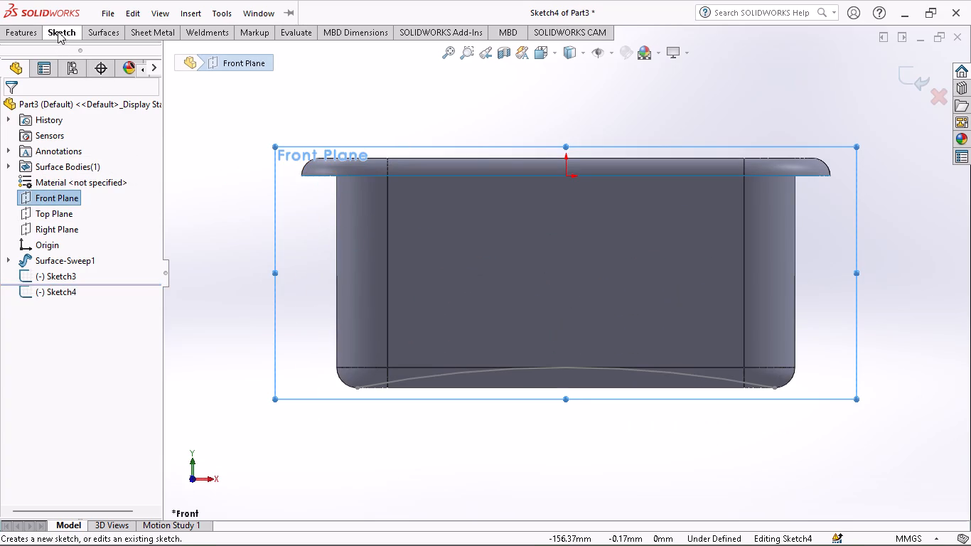
{"action": "left_click", "coordinate": [58, 26]}
{"action": "left_click", "coordinate": [119, 73]}
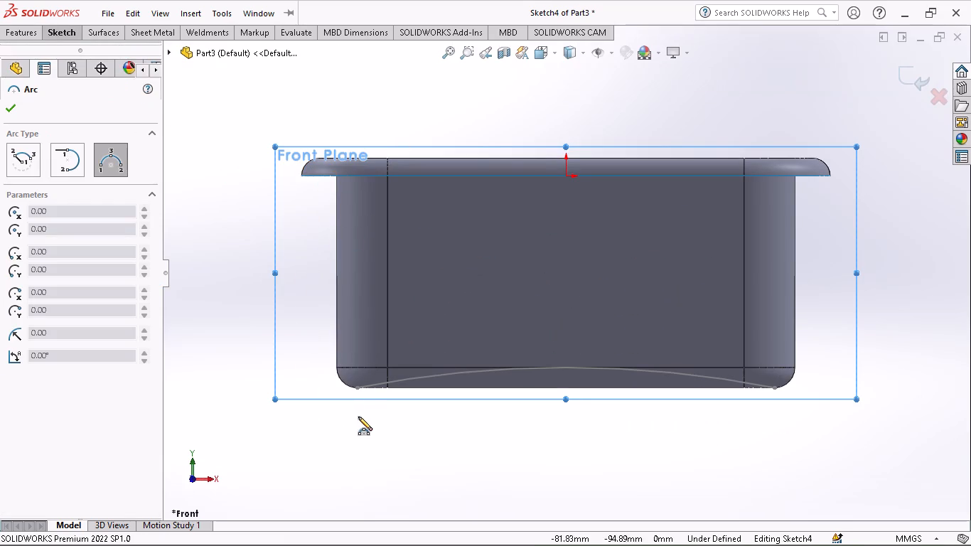
{"action": "left_click", "coordinate": [356, 388]}
{"action": "left_click", "coordinate": [777, 392]}
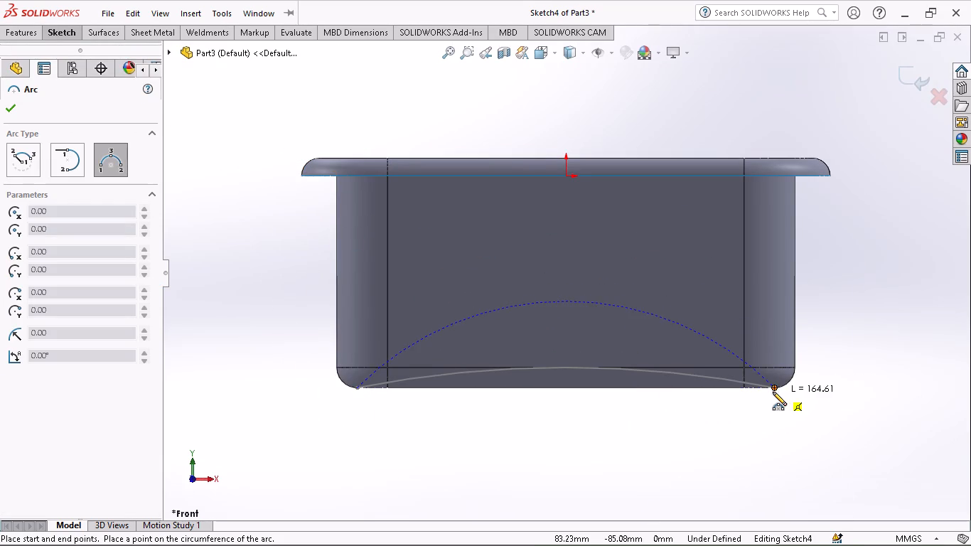
{"action": "left_click", "coordinate": [602, 369]}
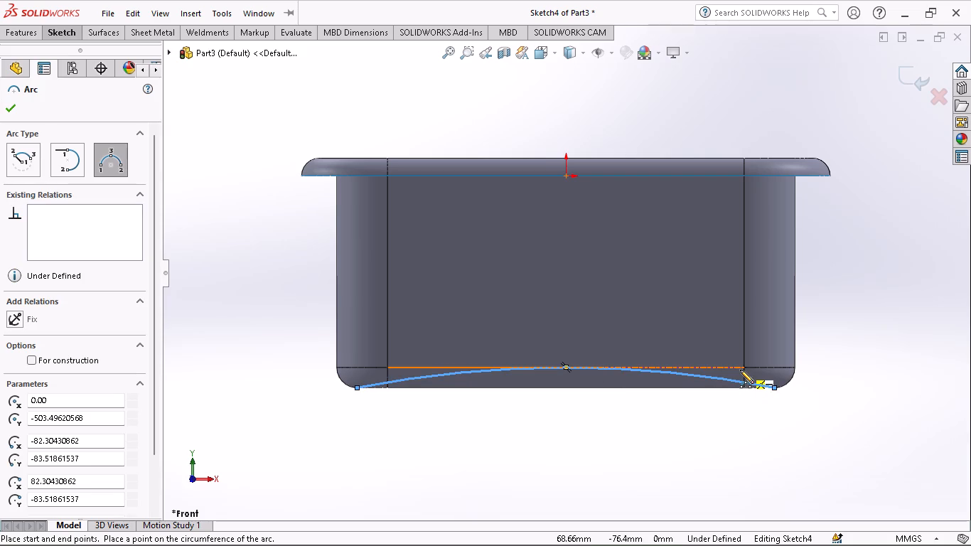
Extrude the new bottom arc as a surface, blind 100 mm in both directions from the sketch plane.
{"action": "middle_click_drag", "start_coordinate": [606, 314], "coordinate": [596, 336]}
{"action": "left_click", "coordinate": [19, 28]}
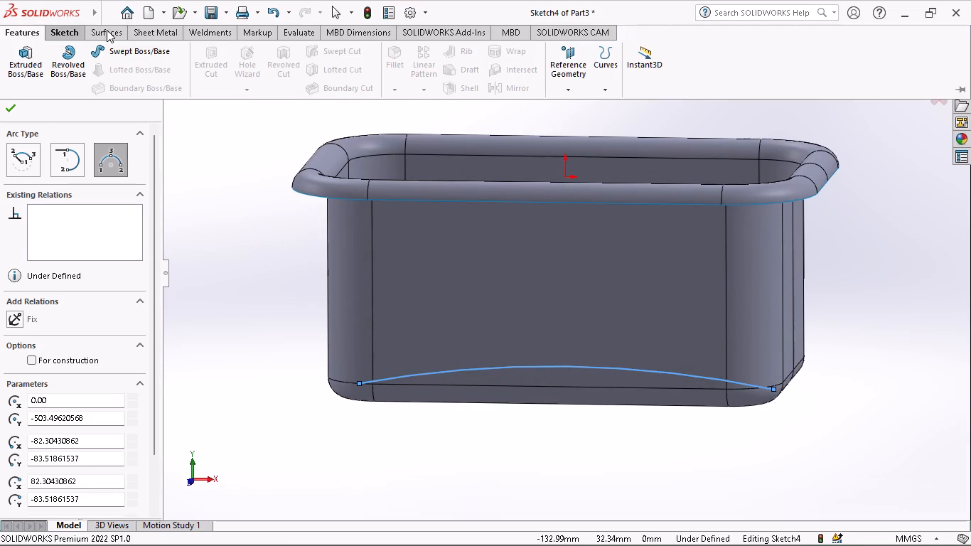
{"action": "left_click", "coordinate": [107, 30]}
{"action": "left_click", "coordinate": [32, 80]}
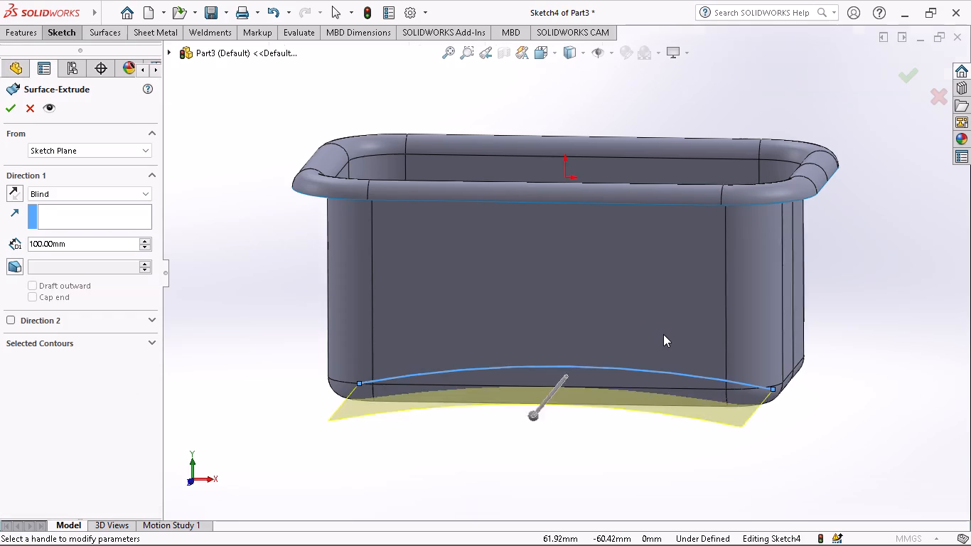
{"action": "middle_click_drag", "start_coordinate": [663, 334], "coordinate": [638, 361]}
{"action": "middle_click_drag", "start_coordinate": [623, 330], "coordinate": [619, 412]}
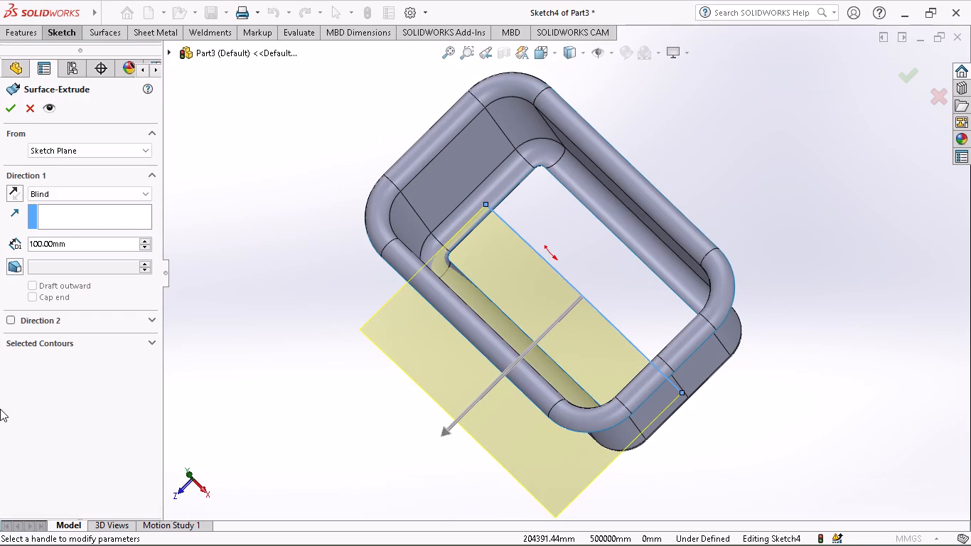
{"action": "left_click", "coordinate": [11, 322]}
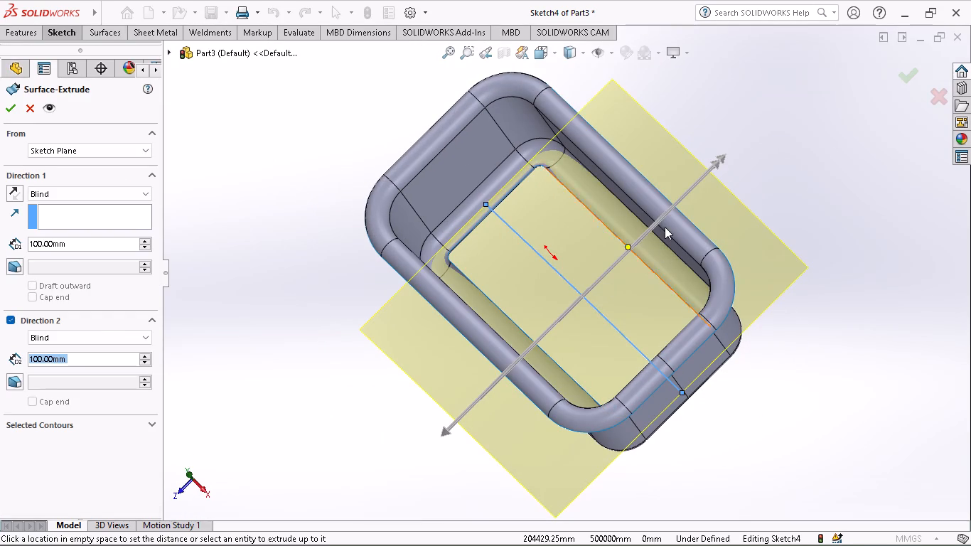
{"action": "left_click", "coordinate": [4, 114]}
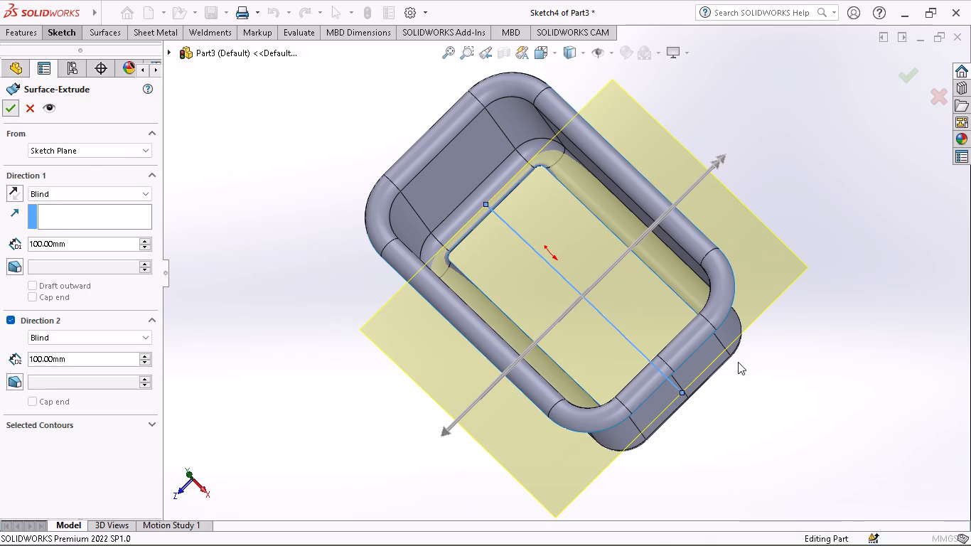
Trim the extruded bottom surface with the swept container wall as trim tool, removing the two portions outside the long walls.
{"action": "middle_click_drag", "start_coordinate": [738, 362], "coordinate": [790, 156]}
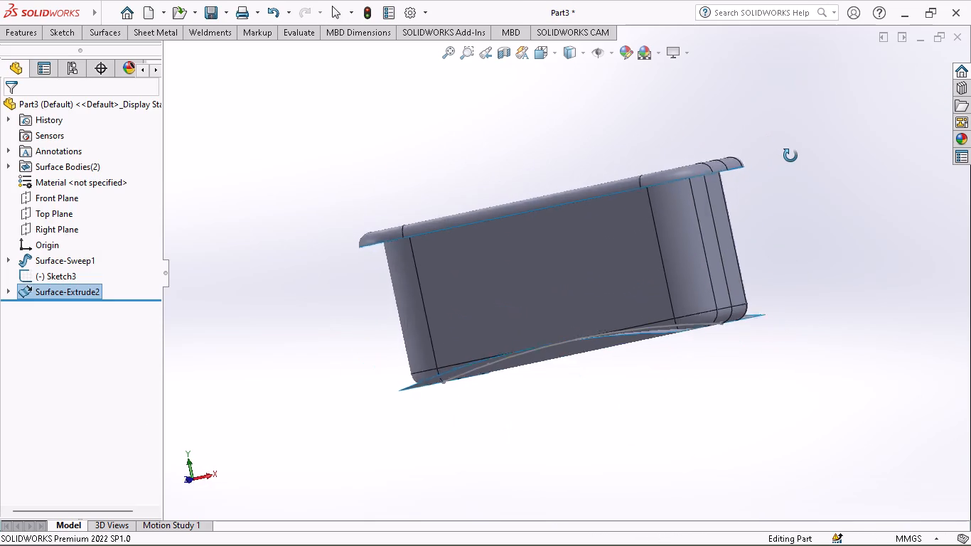
{"action": "middle_click_drag", "start_coordinate": [790, 156], "coordinate": [749, 324]}
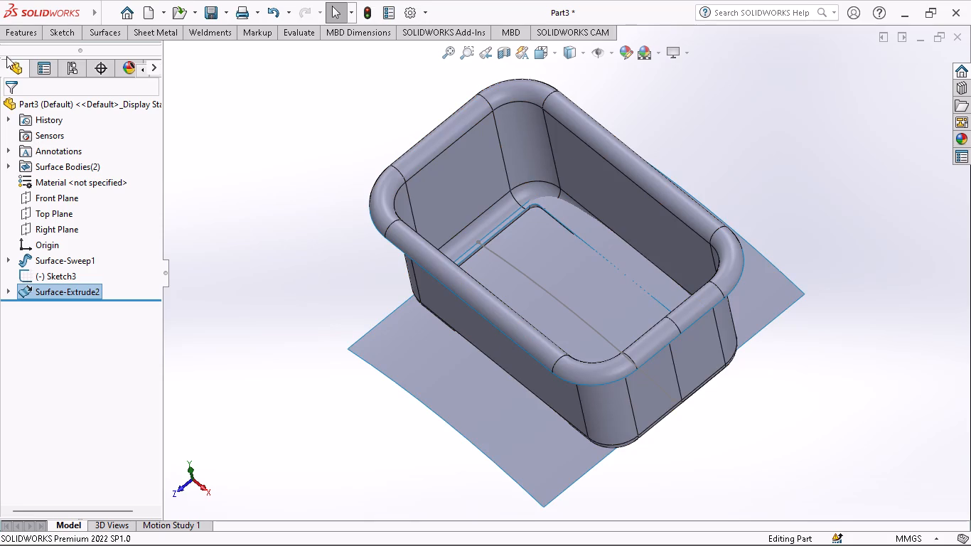
{"action": "left_click", "coordinate": [26, 37]}
{"action": "left_click", "coordinate": [120, 35]}
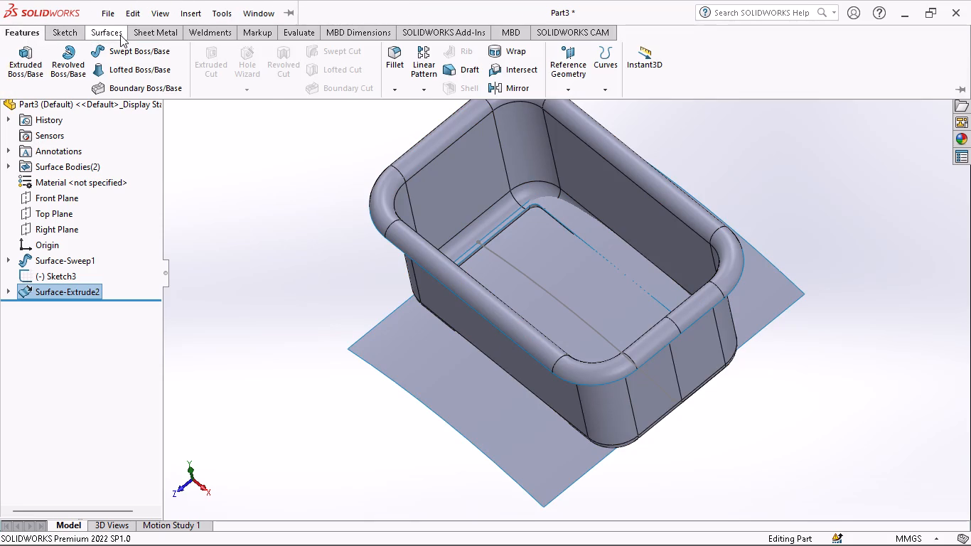
{"action": "left_click", "coordinate": [527, 76]}
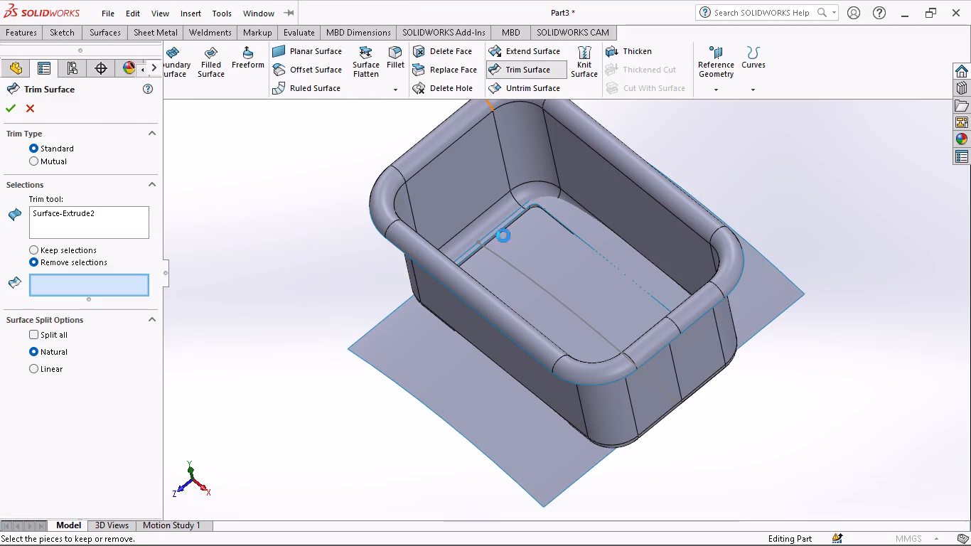
{"action": "left_click", "coordinate": [82, 228]}
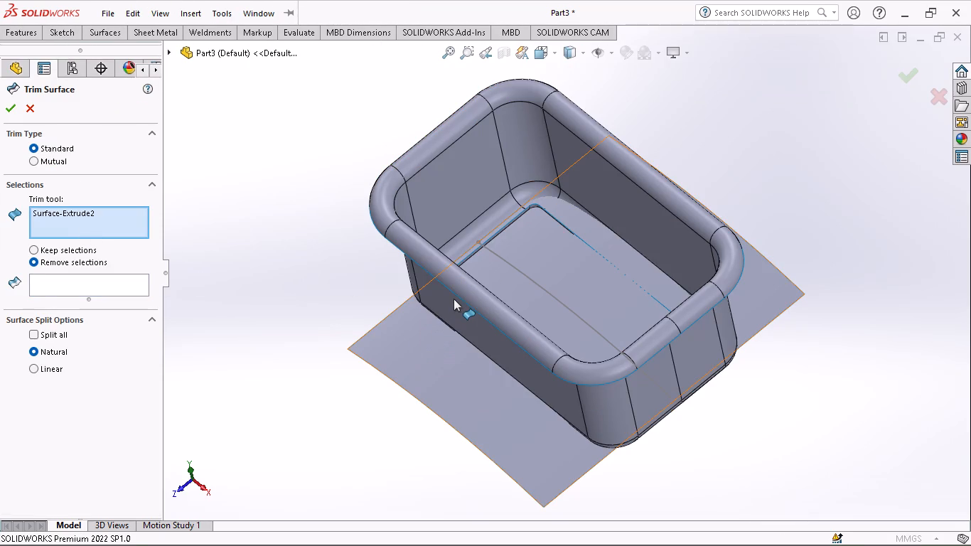
{"action": "left_click", "coordinate": [454, 299]}
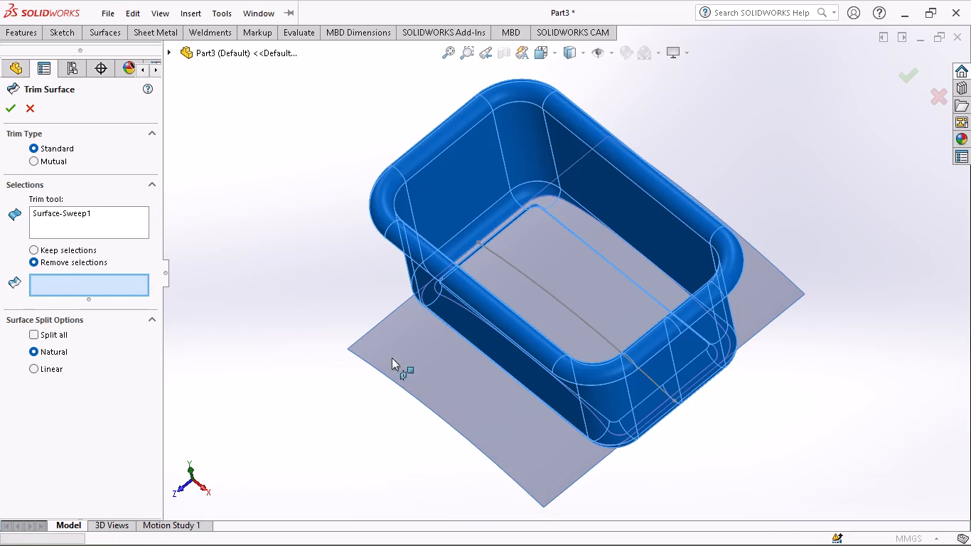
{"action": "left_click", "coordinate": [414, 359]}
{"action": "middle_click_drag", "start_coordinate": [876, 332], "coordinate": [817, 406]}
{"action": "left_click", "coordinate": [741, 295]}
{"action": "middle_click_drag", "start_coordinate": [773, 297], "coordinate": [793, 282]}
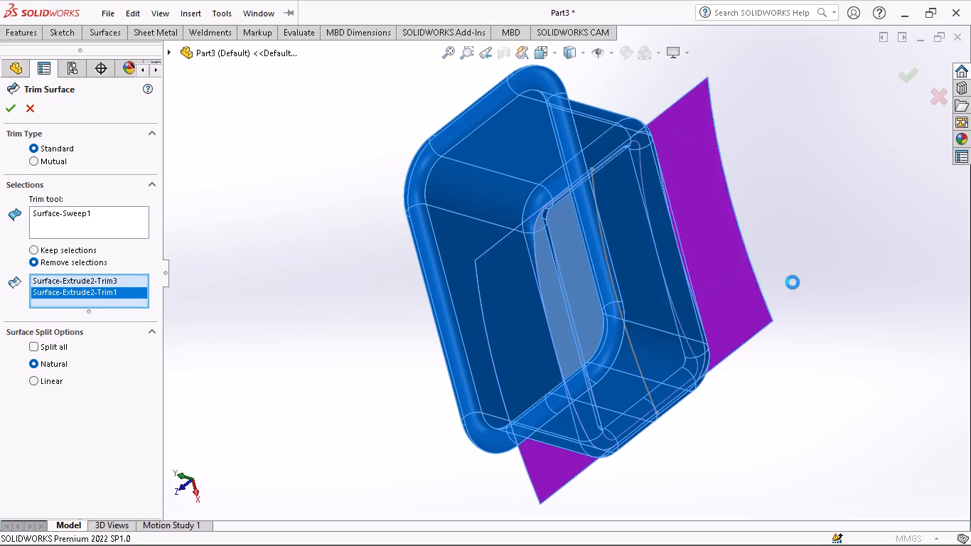
{"action": "middle_click_drag", "start_coordinate": [793, 282], "coordinate": [853, 217]}
{"action": "left_click", "coordinate": [7, 113]}
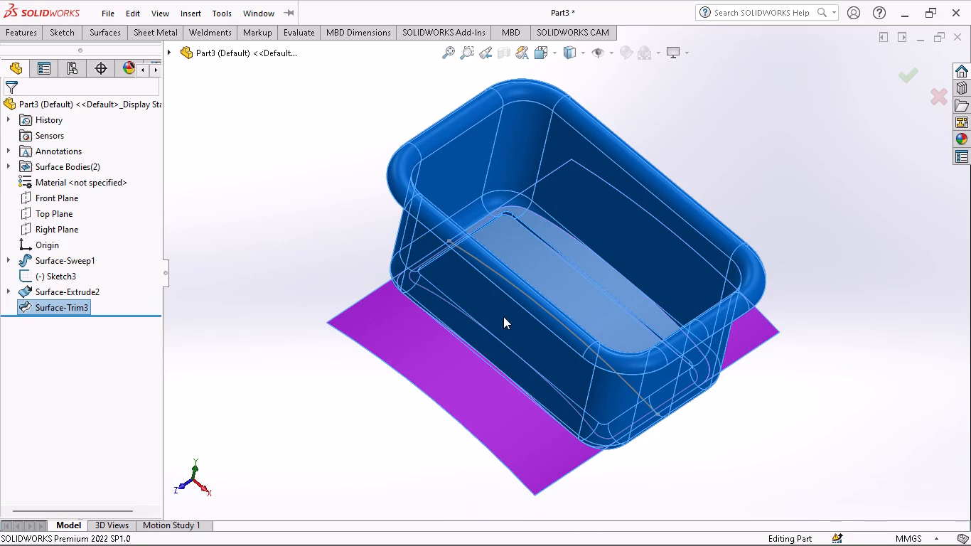
Examine the trimmed arched bottom and where it meets the container wall, from inside, the side and underneath.
{"action": "middle_click_drag", "start_coordinate": [868, 422], "coordinate": [838, 485]}
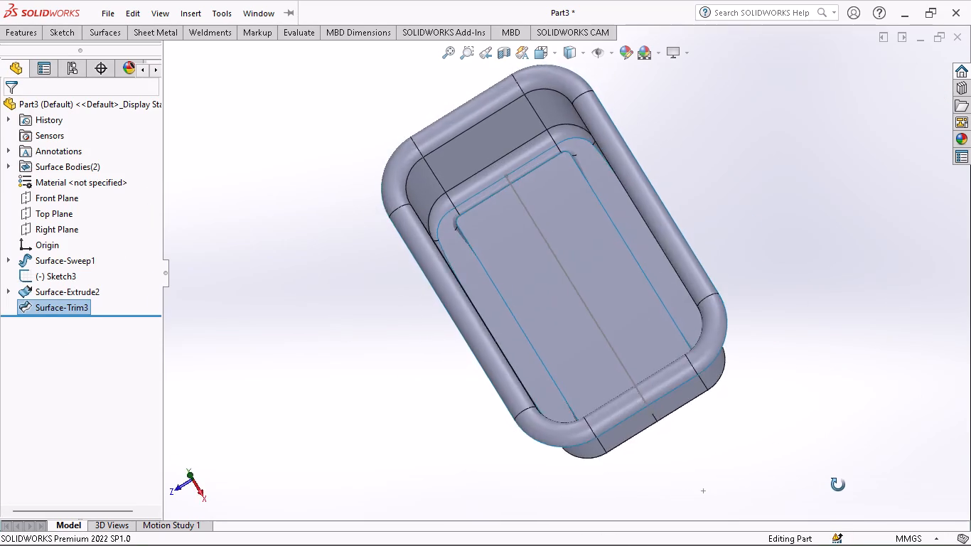
{"action": "middle_click_drag", "start_coordinate": [838, 485], "coordinate": [920, 279]}
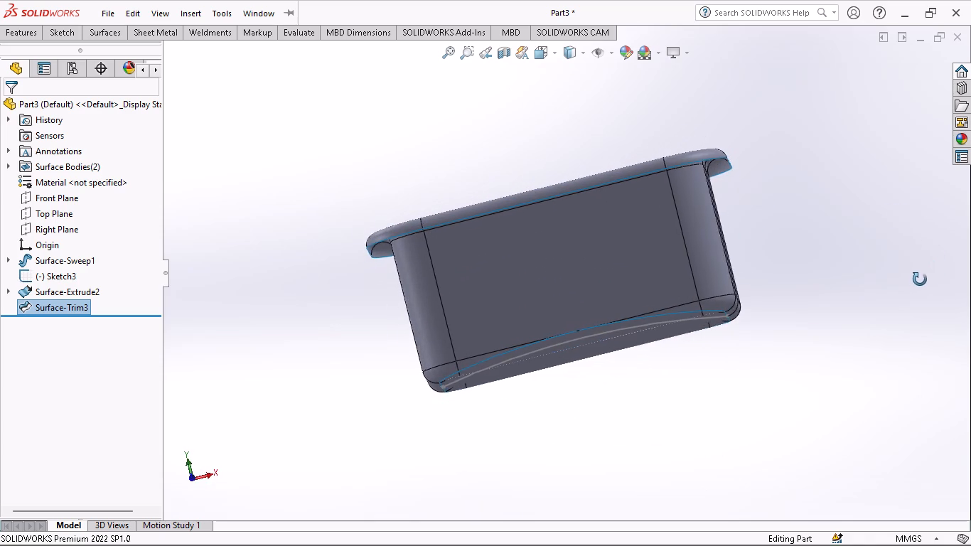
{"action": "middle_click_drag", "start_coordinate": [920, 279], "coordinate": [891, 510]}
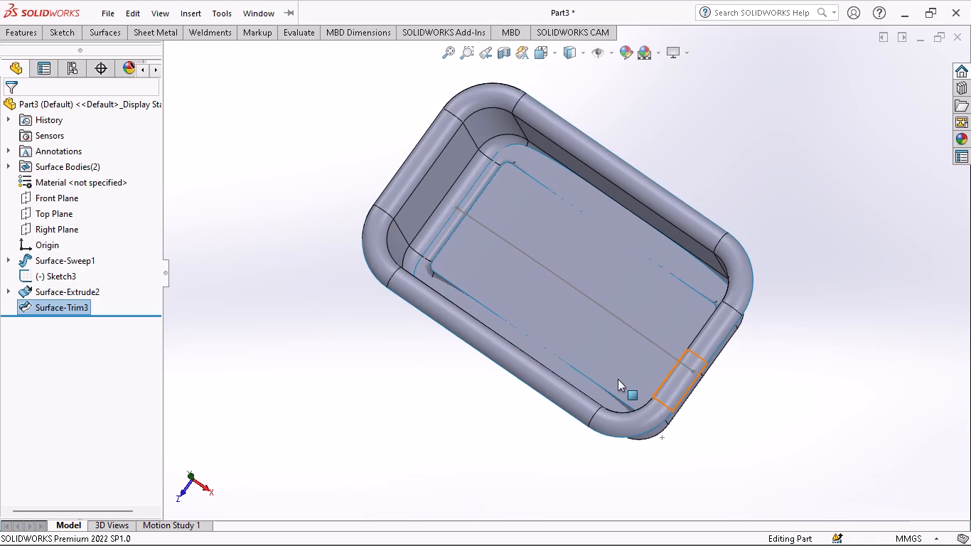
{"action": "middle_click_drag", "start_coordinate": [506, 284], "coordinate": [482, 299]}
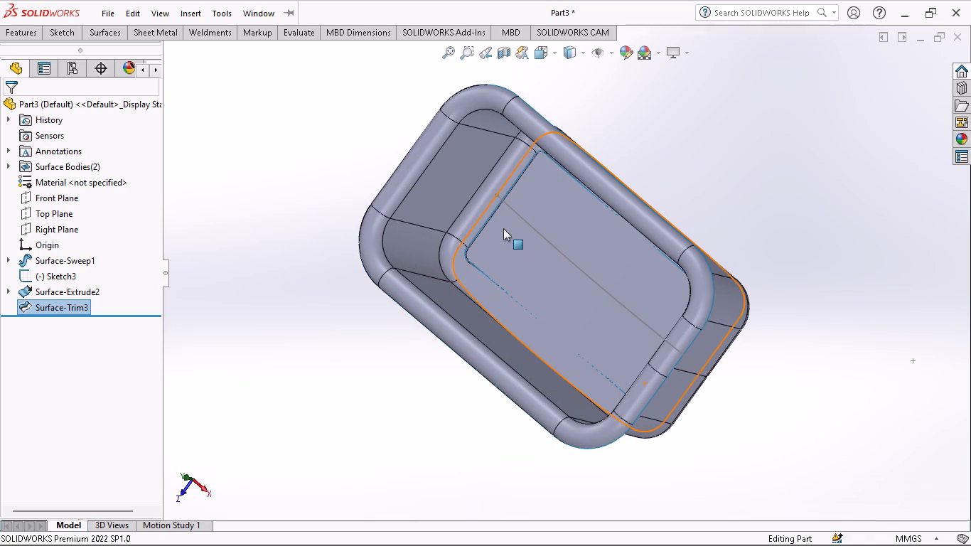
{"action": "scroll", "coordinate": [503, 227], "scroll_direction": "up", "scroll_amount": 3, "text": "ctrl"}
{"action": "scroll", "coordinate": [567, 229], "scroll_direction": "down", "scroll_amount": 6, "text": "ctrl"}
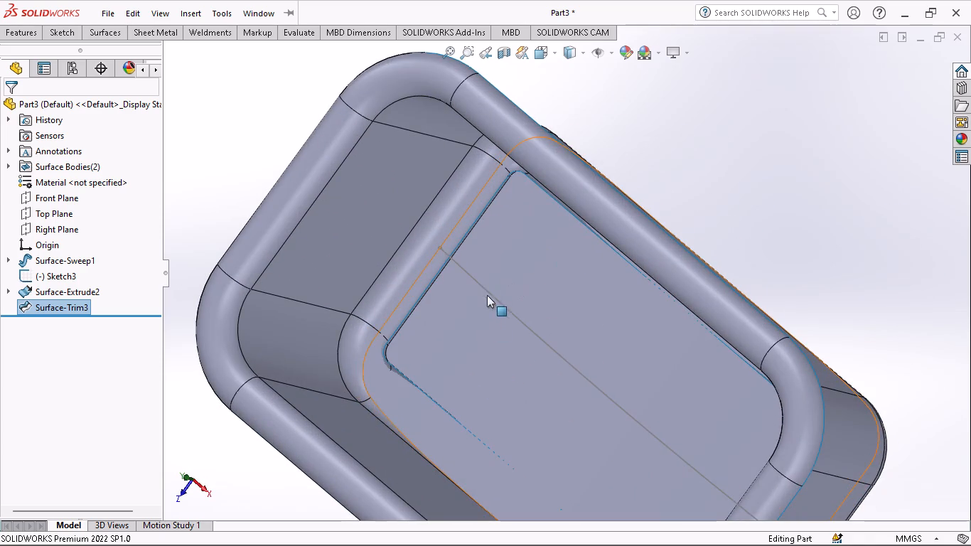
{"action": "middle_click_drag", "start_coordinate": [493, 340], "coordinate": [514, 278]}
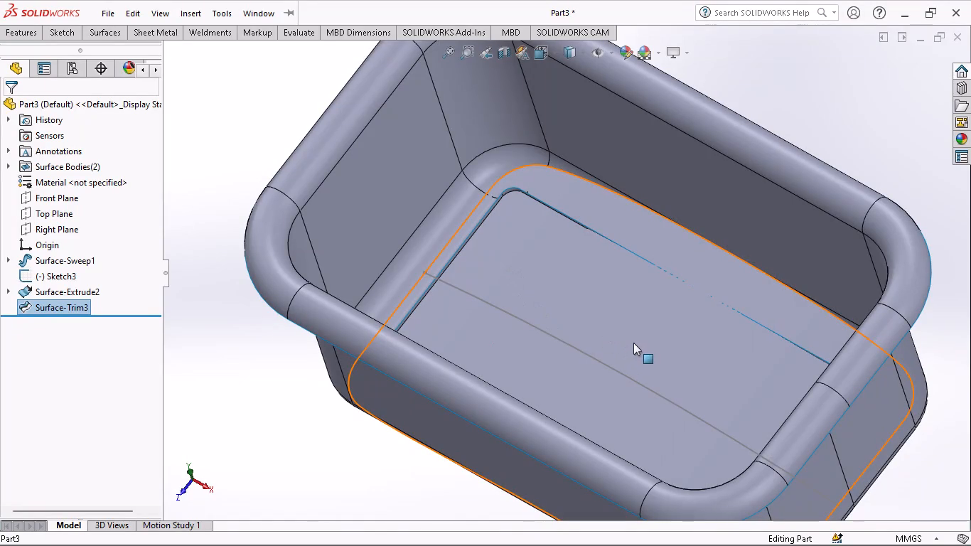
{"action": "scroll", "coordinate": [587, 322], "scroll_direction": "up", "scroll_amount": 5, "text": "ctrl"}
{"action": "middle_click_drag", "start_coordinate": [587, 322], "coordinate": [665, 107]}
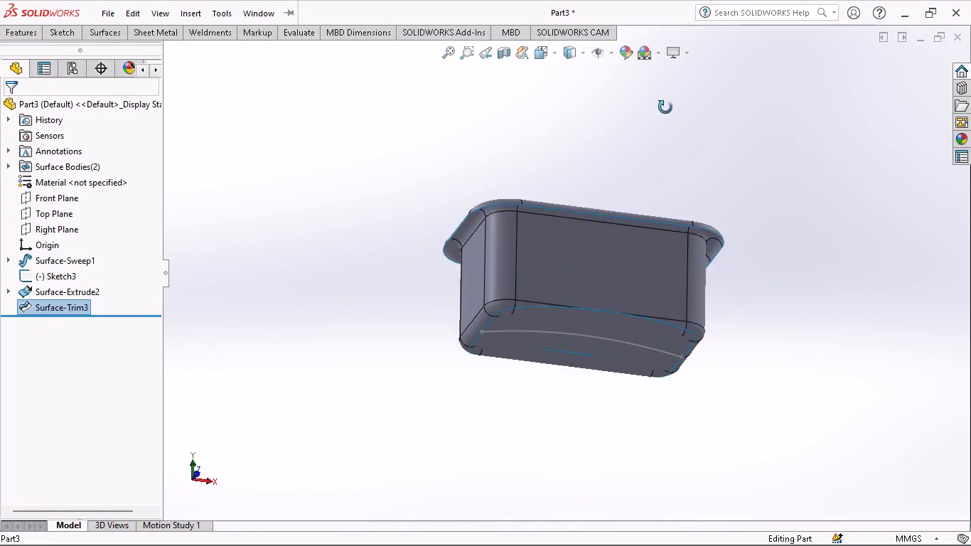
{"action": "middle_click_drag", "start_coordinate": [665, 107], "coordinate": [656, 57]}
{"action": "middle_click_drag", "start_coordinate": [637, 484], "coordinate": [641, 359]}
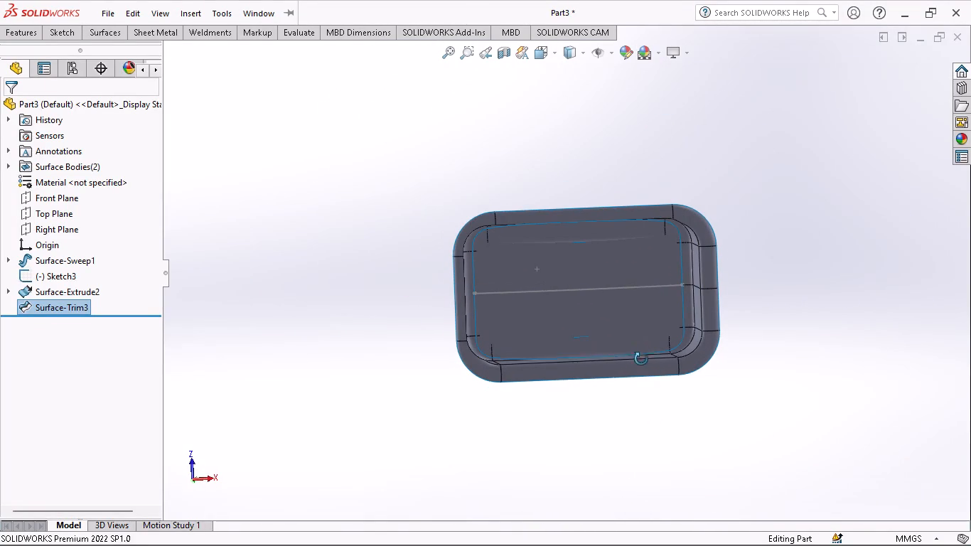
{"action": "left_click", "coordinate": [52, 208]}
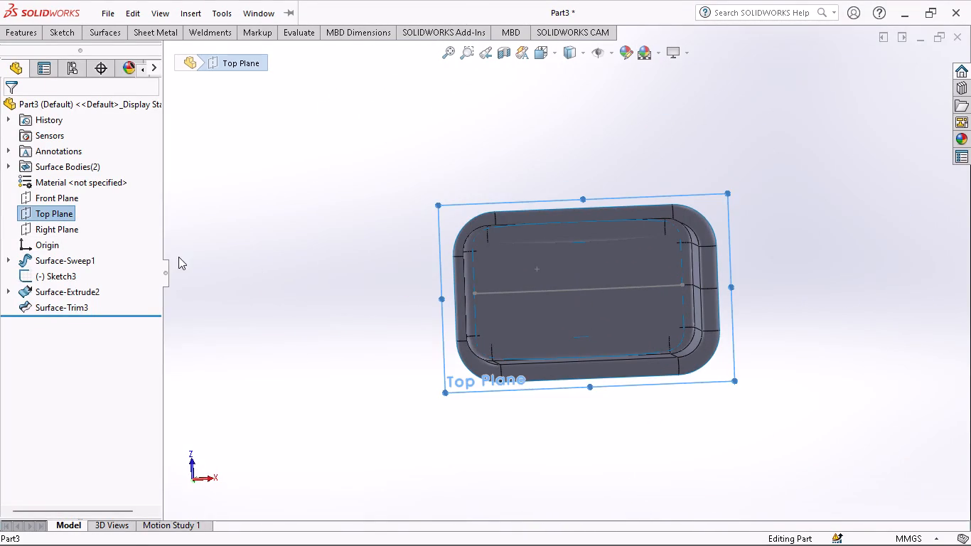
{"action": "middle_click_drag", "start_coordinate": [178, 255], "coordinate": [200, 299]}
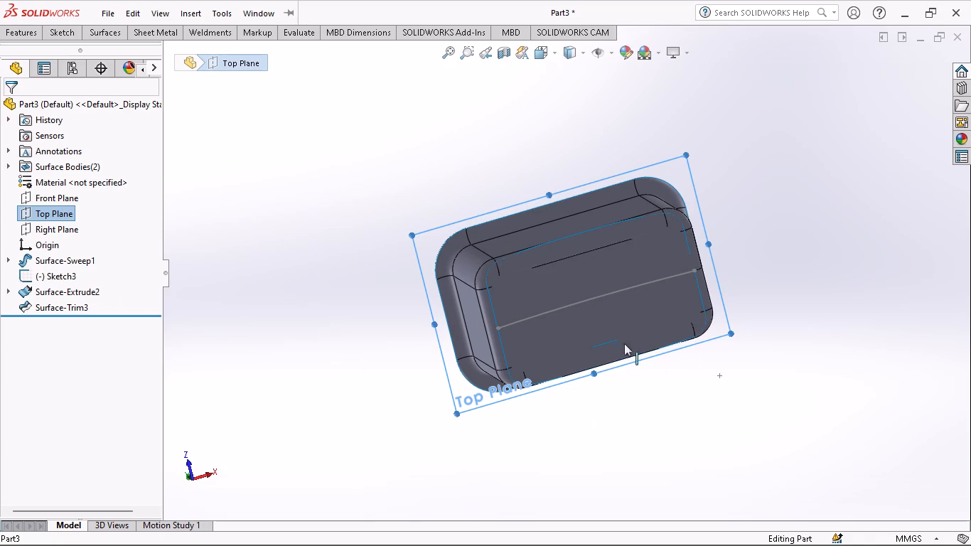
{"action": "left_click", "coordinate": [495, 345]}
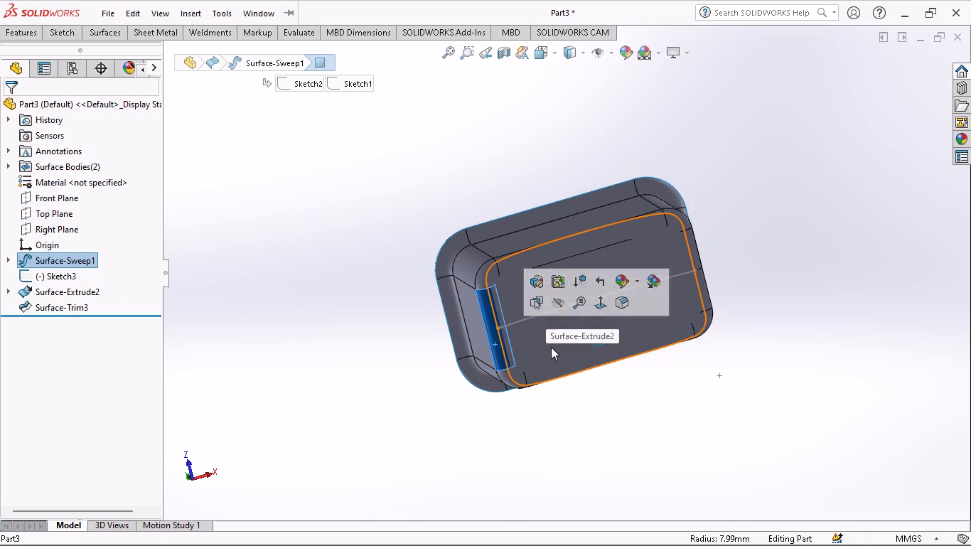
{"action": "left_click", "coordinate": [551, 347]}
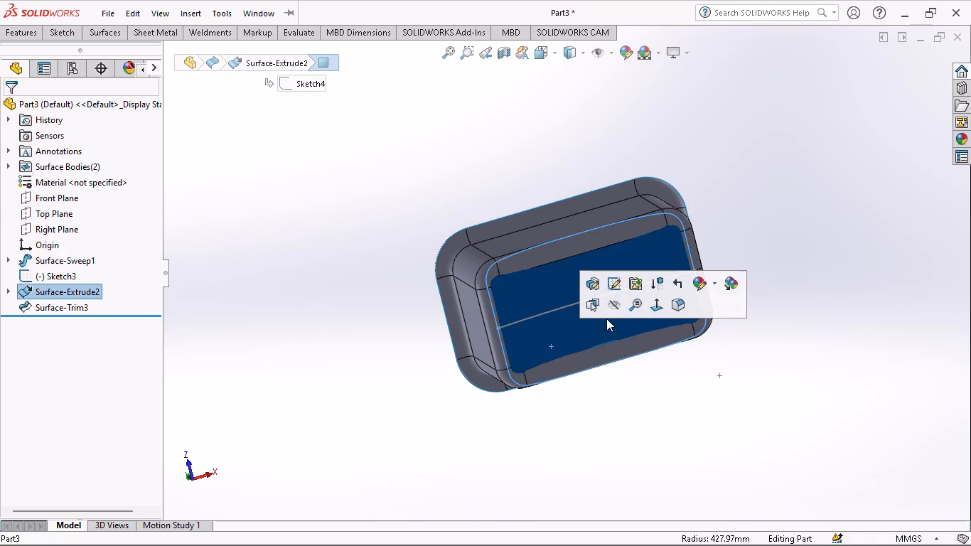
{"action": "left_click", "coordinate": [789, 348]}
{"action": "middle_click", "coordinate": [798, 327]}
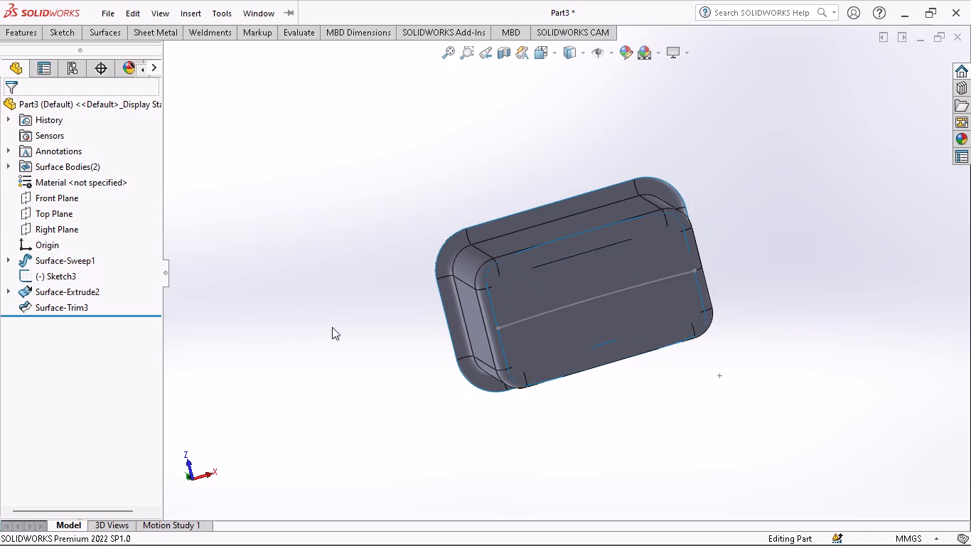
In a new Top Plane sketch, draw a straight slot along Z, about 44 mm between centres and 10 mm wide, about 55 mm from the origin toward -X.
{"action": "left_click", "coordinate": [59, 205]}
{"action": "left_click", "coordinate": [73, 192]}
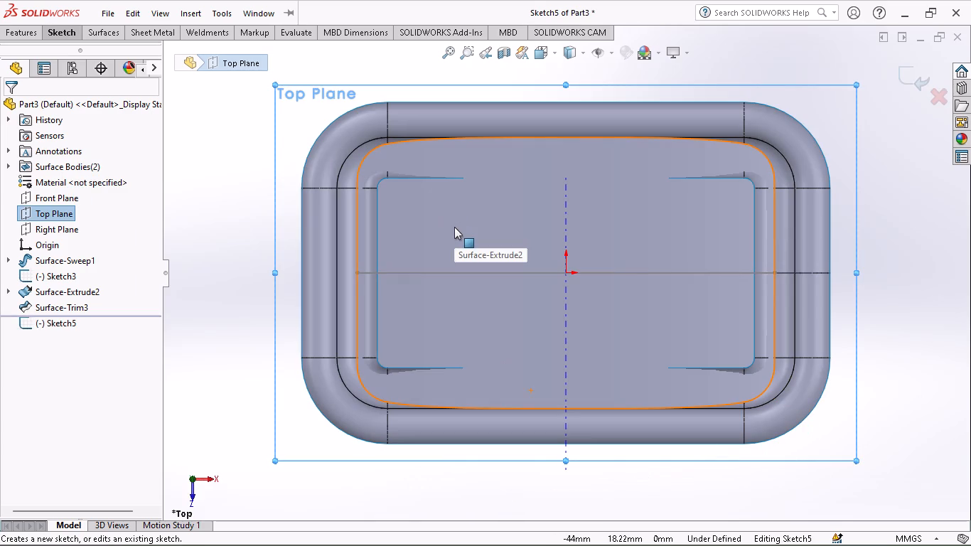
{"action": "left_click", "coordinate": [65, 33]}
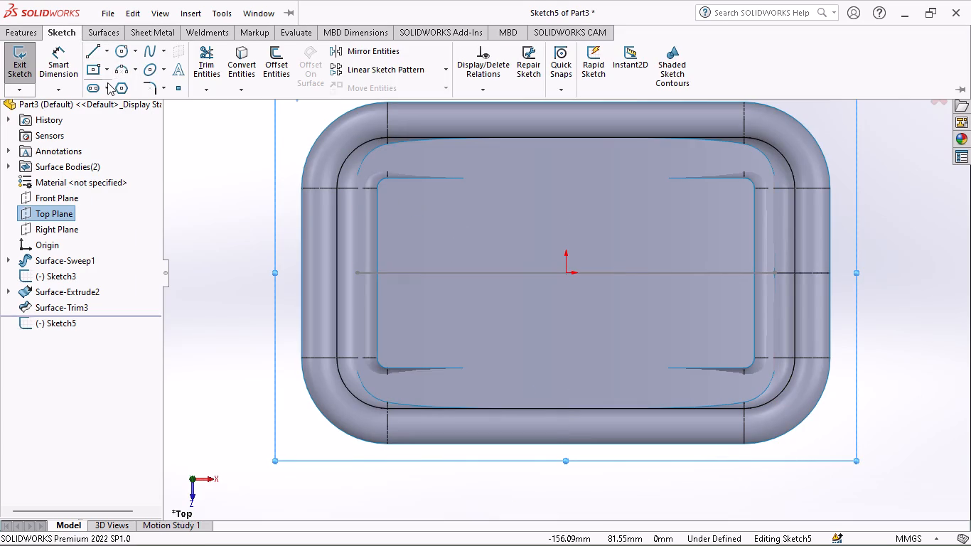
{"action": "left_click", "coordinate": [98, 85]}
{"action": "left_click", "coordinate": [426, 218]}
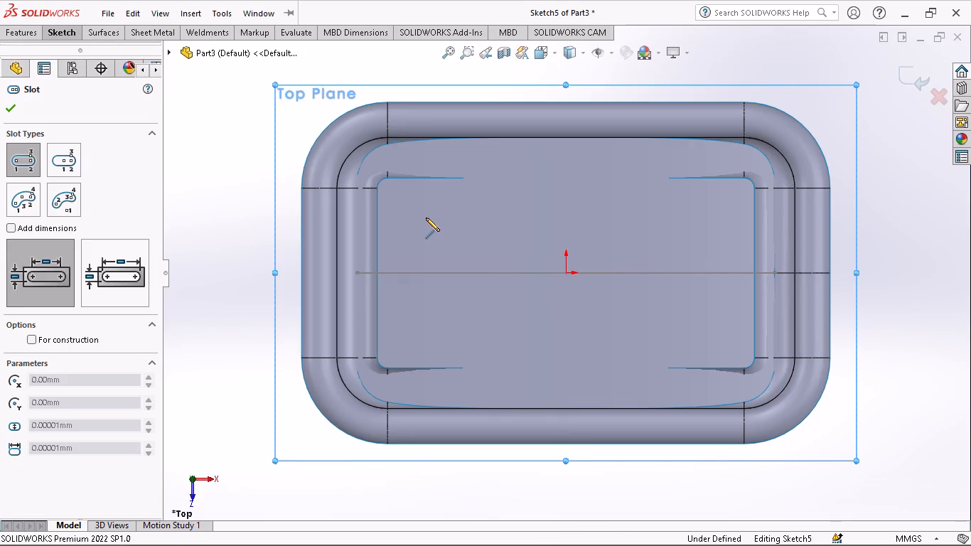
{"action": "left_click", "coordinate": [424, 329]}
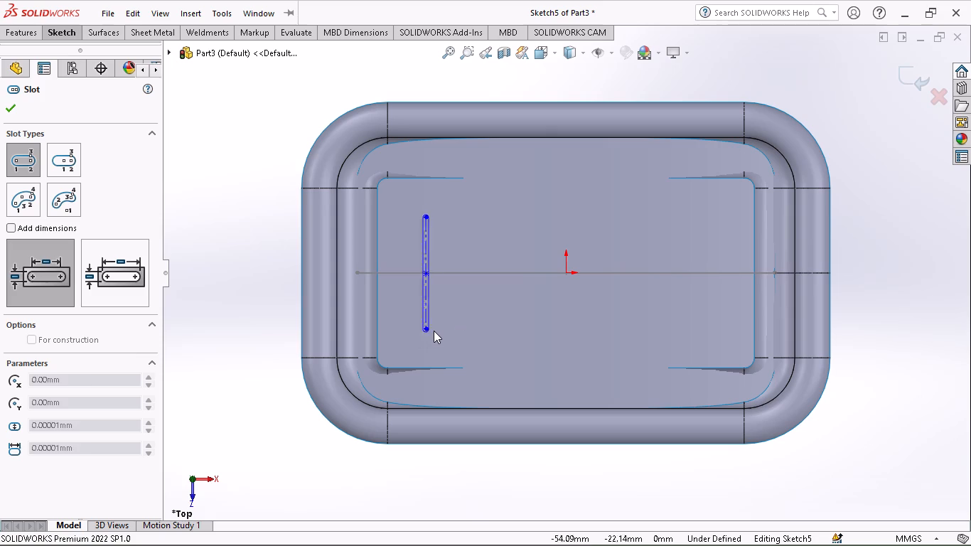
{"action": "left_click", "coordinate": [439, 334]}
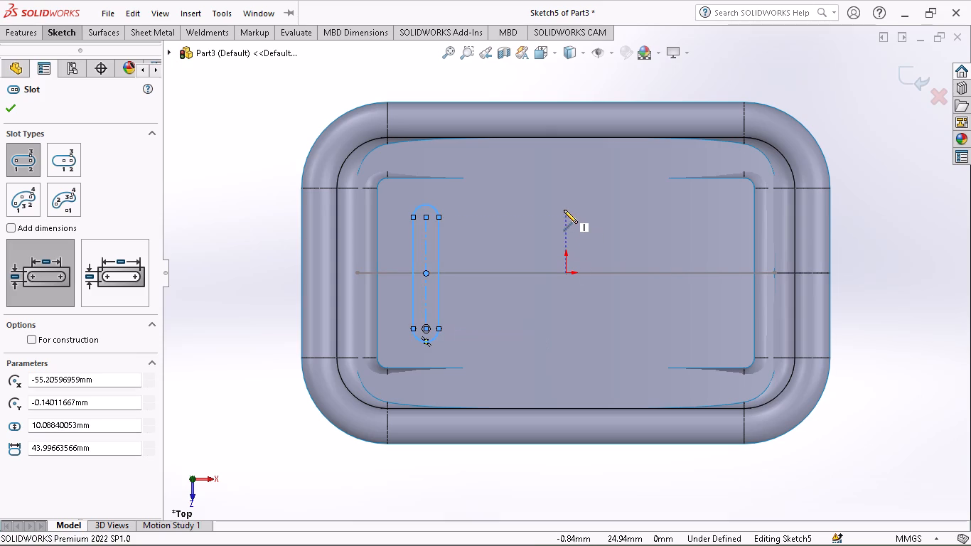
Draw a second straight slot parallel to the first, centred near the origin, about 44 mm between centres and 14 mm wide.
{"action": "left_click", "coordinate": [566, 220]}
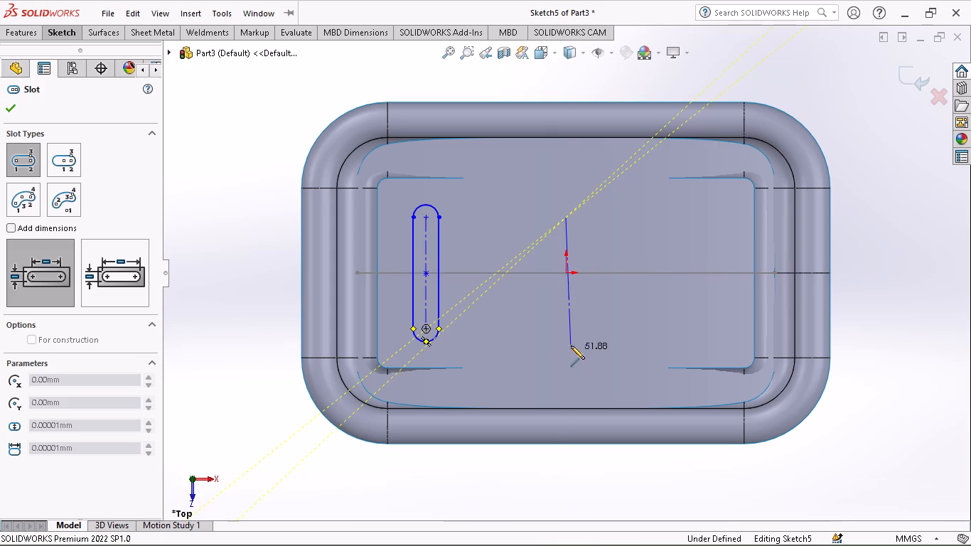
{"action": "left_click", "coordinate": [568, 333]}
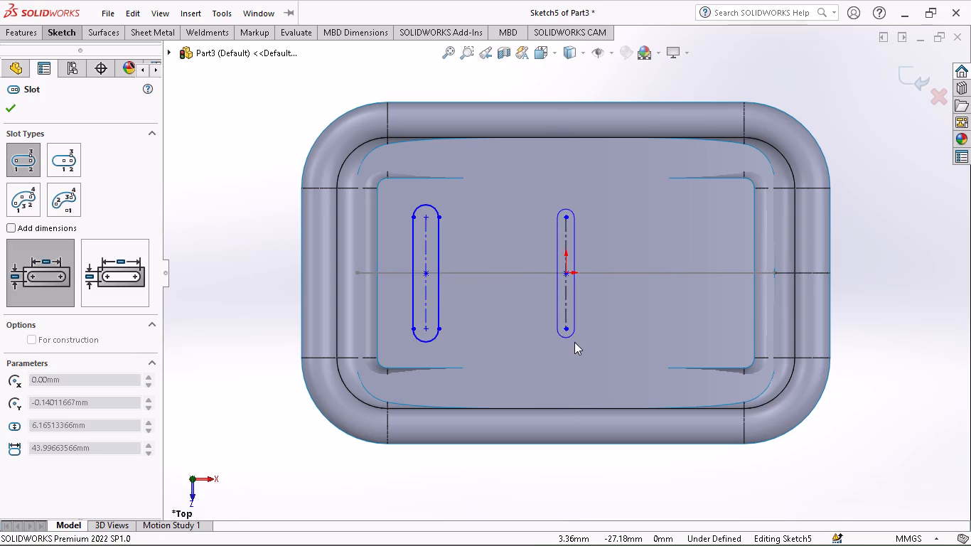
{"action": "left_click", "coordinate": [584, 342]}
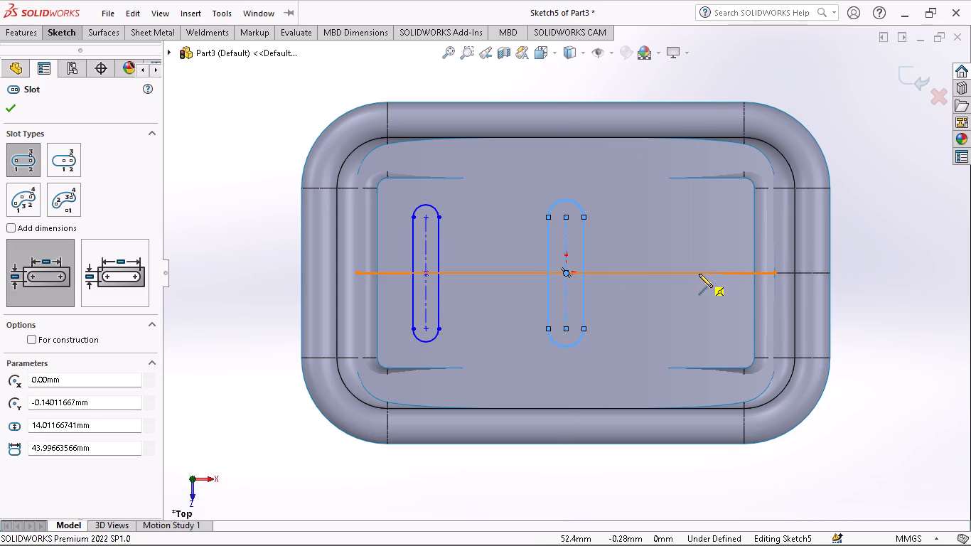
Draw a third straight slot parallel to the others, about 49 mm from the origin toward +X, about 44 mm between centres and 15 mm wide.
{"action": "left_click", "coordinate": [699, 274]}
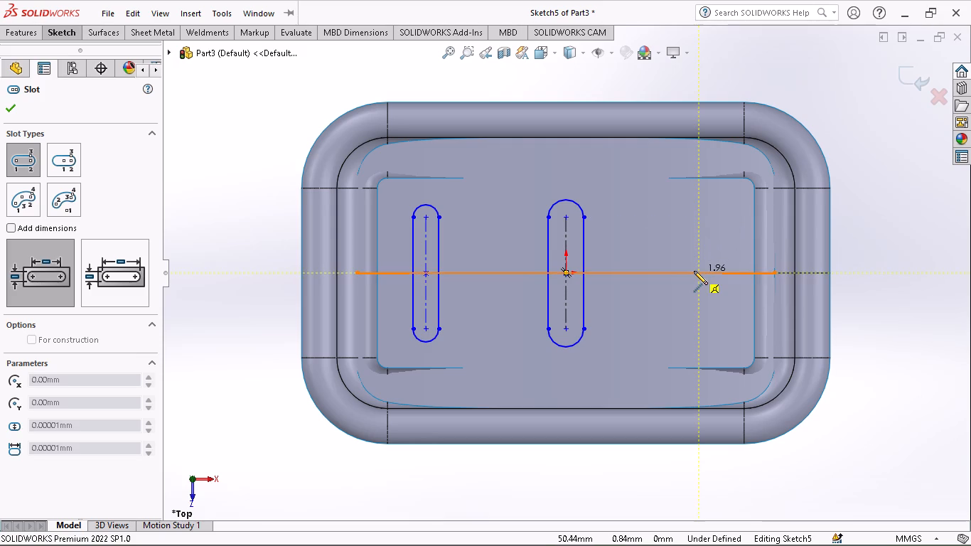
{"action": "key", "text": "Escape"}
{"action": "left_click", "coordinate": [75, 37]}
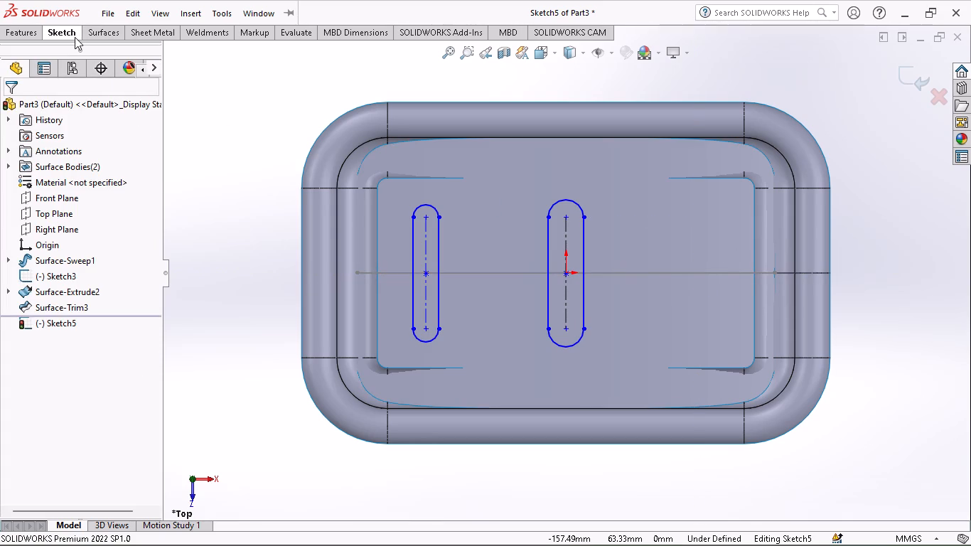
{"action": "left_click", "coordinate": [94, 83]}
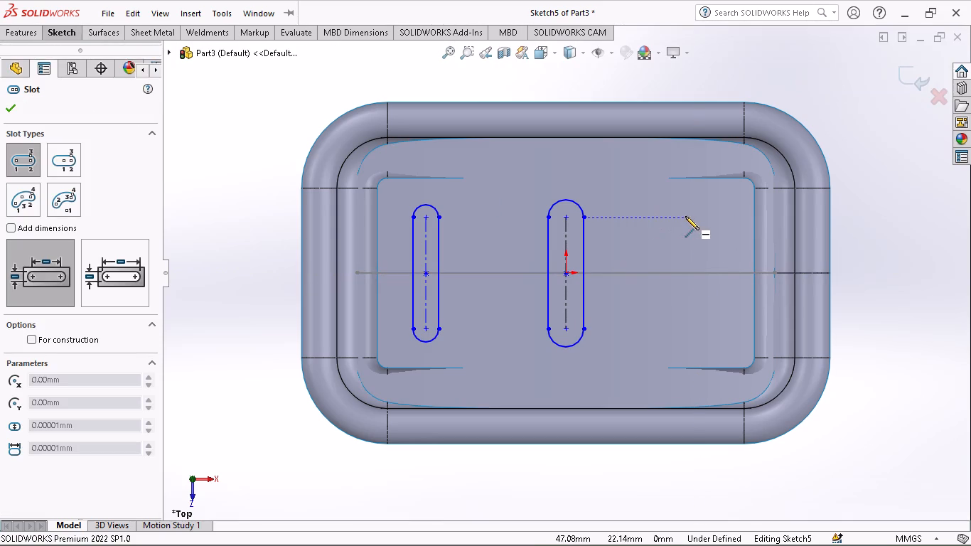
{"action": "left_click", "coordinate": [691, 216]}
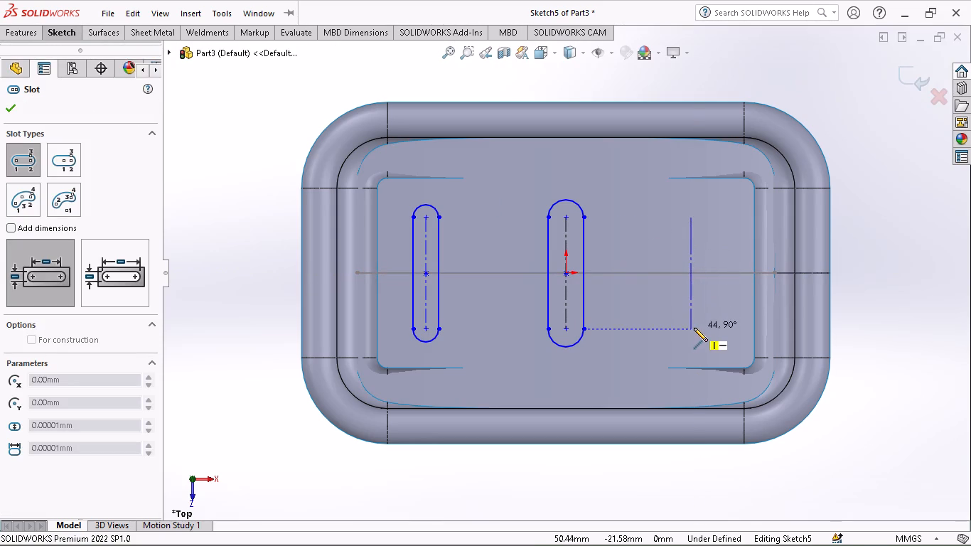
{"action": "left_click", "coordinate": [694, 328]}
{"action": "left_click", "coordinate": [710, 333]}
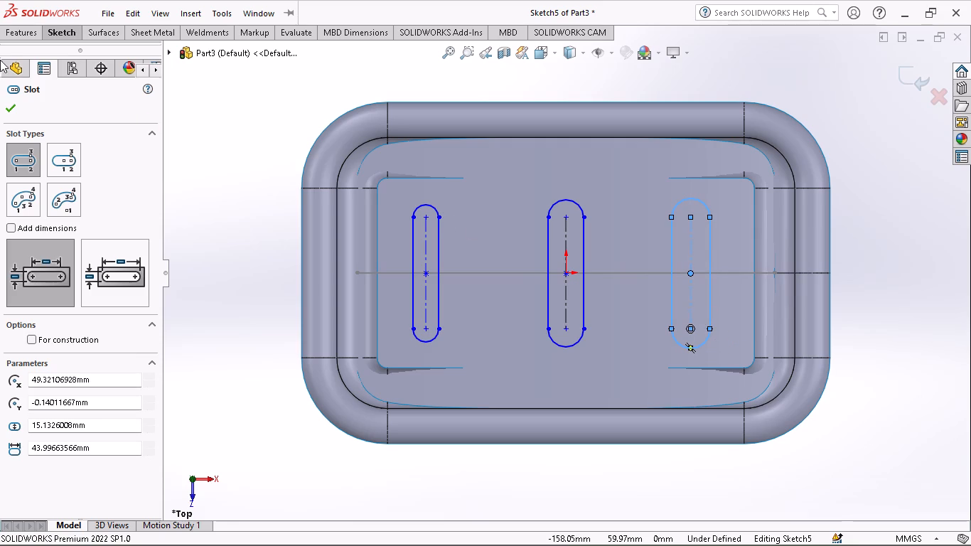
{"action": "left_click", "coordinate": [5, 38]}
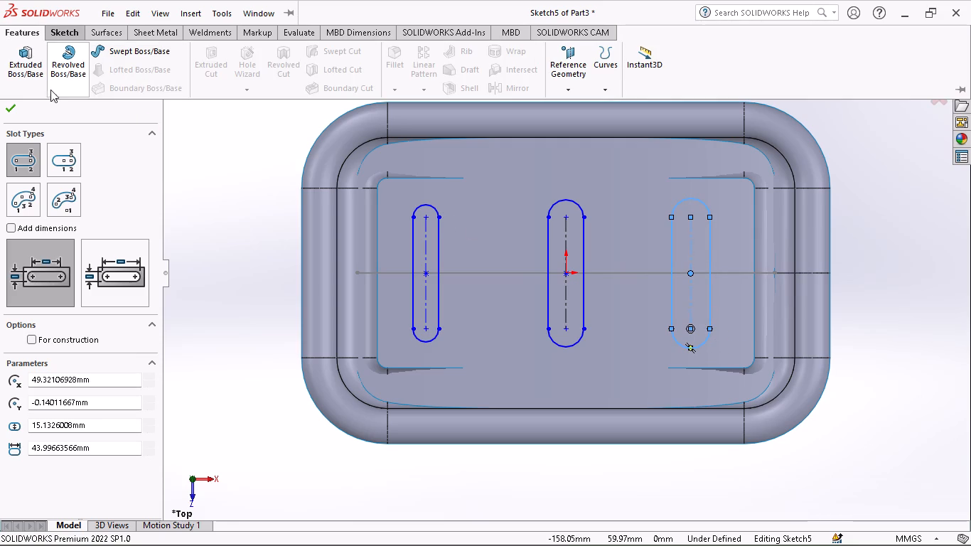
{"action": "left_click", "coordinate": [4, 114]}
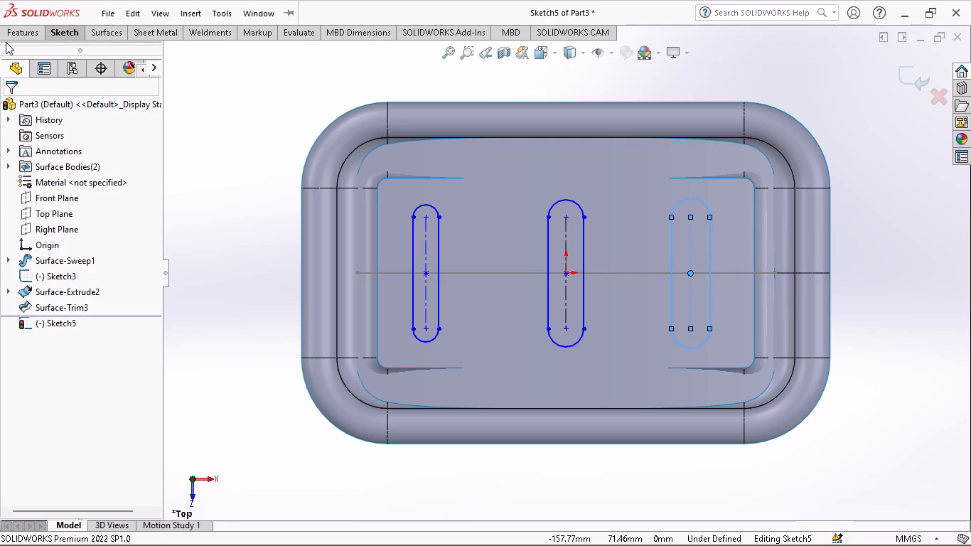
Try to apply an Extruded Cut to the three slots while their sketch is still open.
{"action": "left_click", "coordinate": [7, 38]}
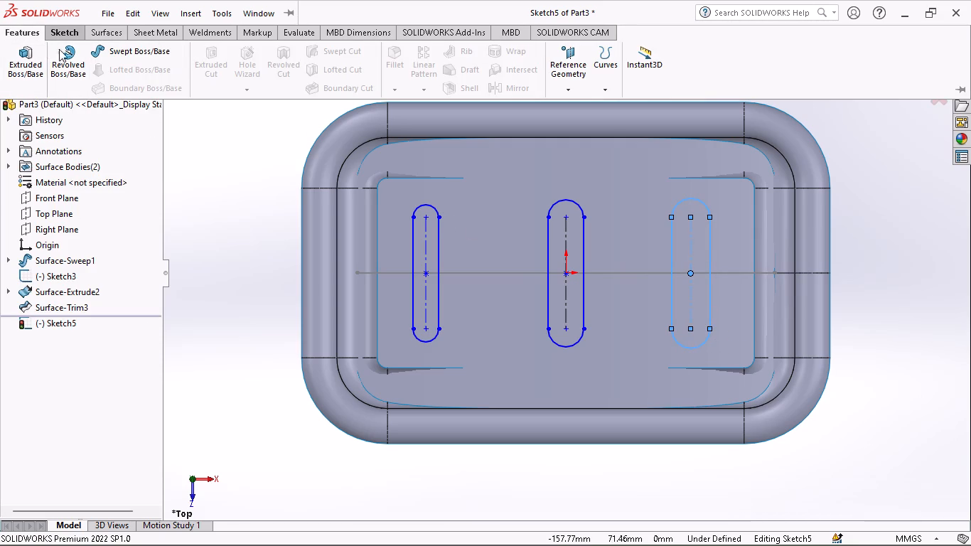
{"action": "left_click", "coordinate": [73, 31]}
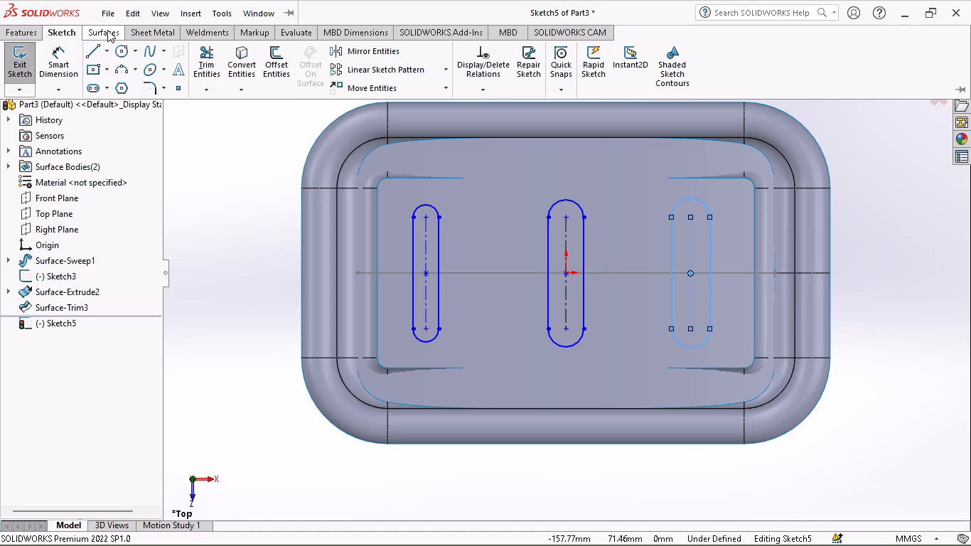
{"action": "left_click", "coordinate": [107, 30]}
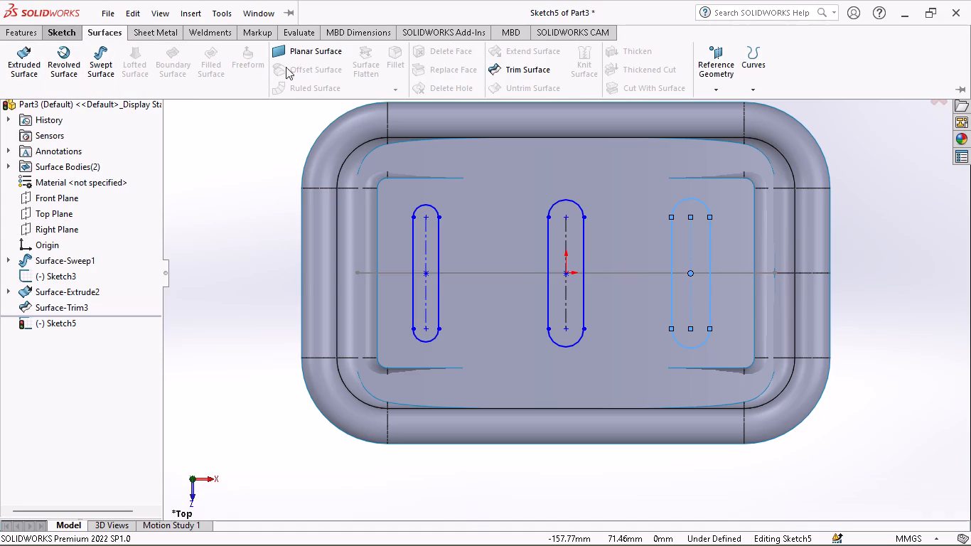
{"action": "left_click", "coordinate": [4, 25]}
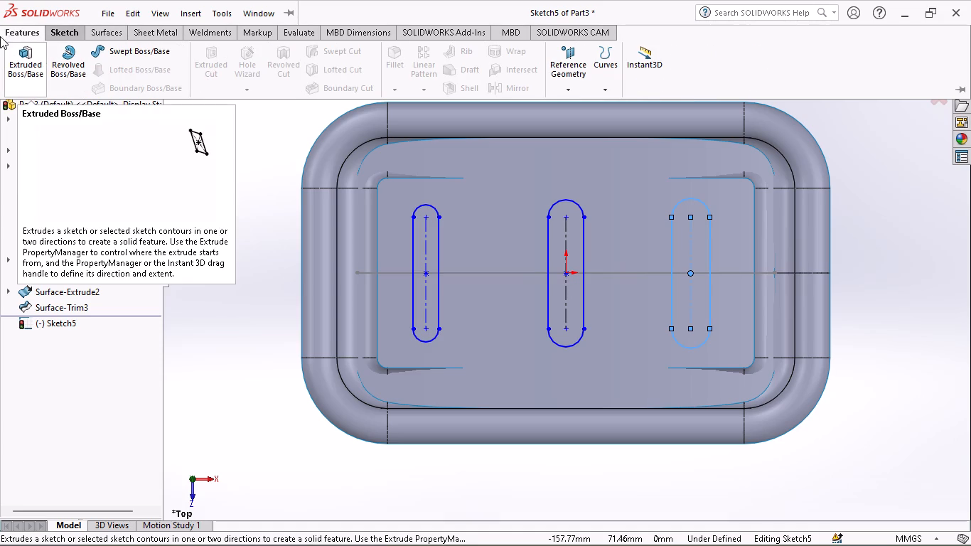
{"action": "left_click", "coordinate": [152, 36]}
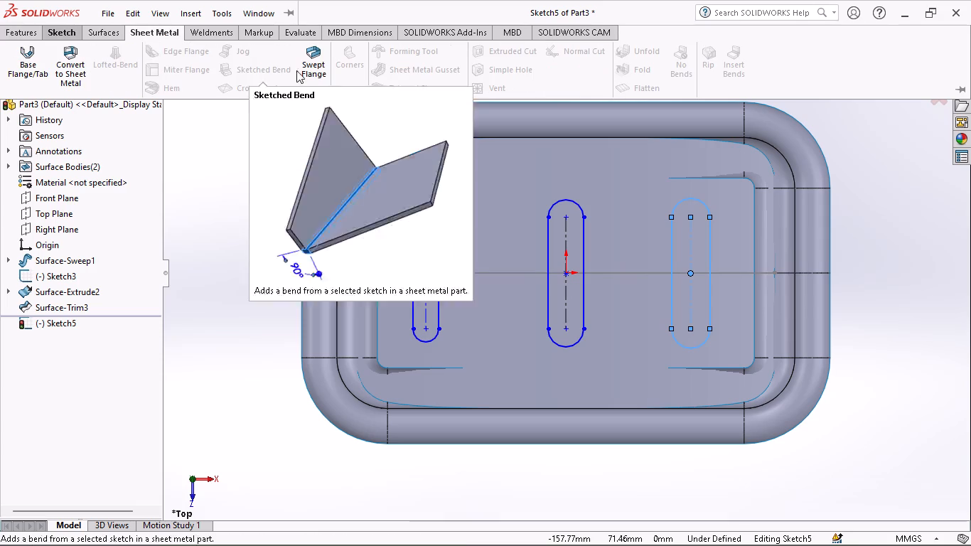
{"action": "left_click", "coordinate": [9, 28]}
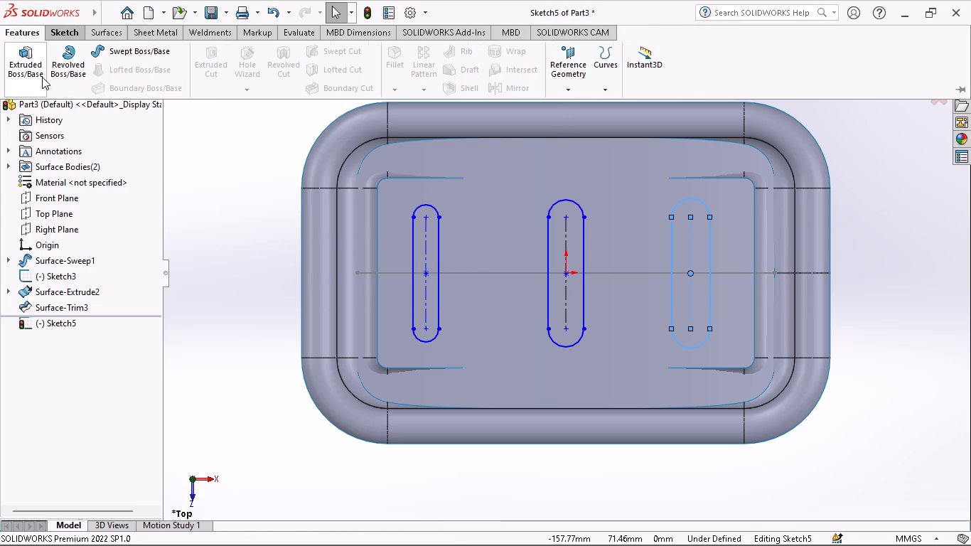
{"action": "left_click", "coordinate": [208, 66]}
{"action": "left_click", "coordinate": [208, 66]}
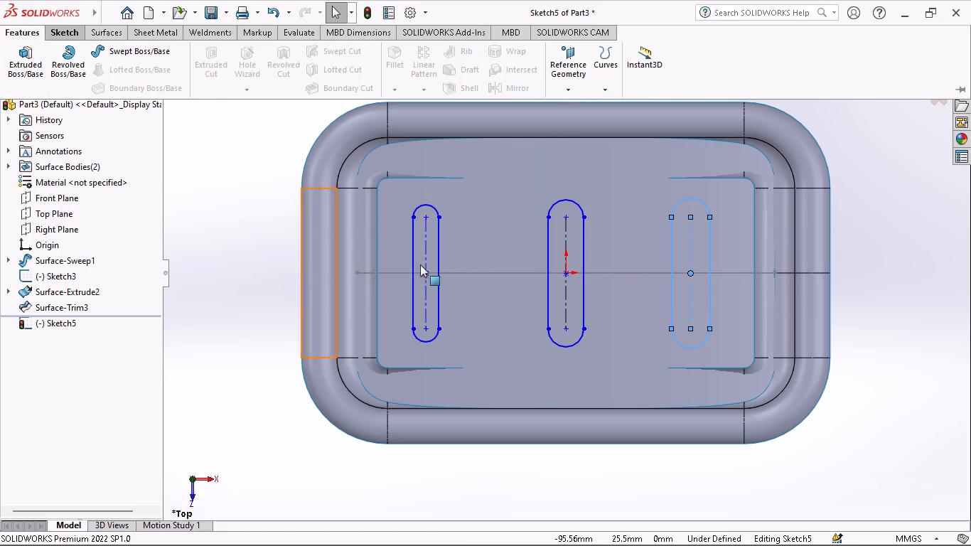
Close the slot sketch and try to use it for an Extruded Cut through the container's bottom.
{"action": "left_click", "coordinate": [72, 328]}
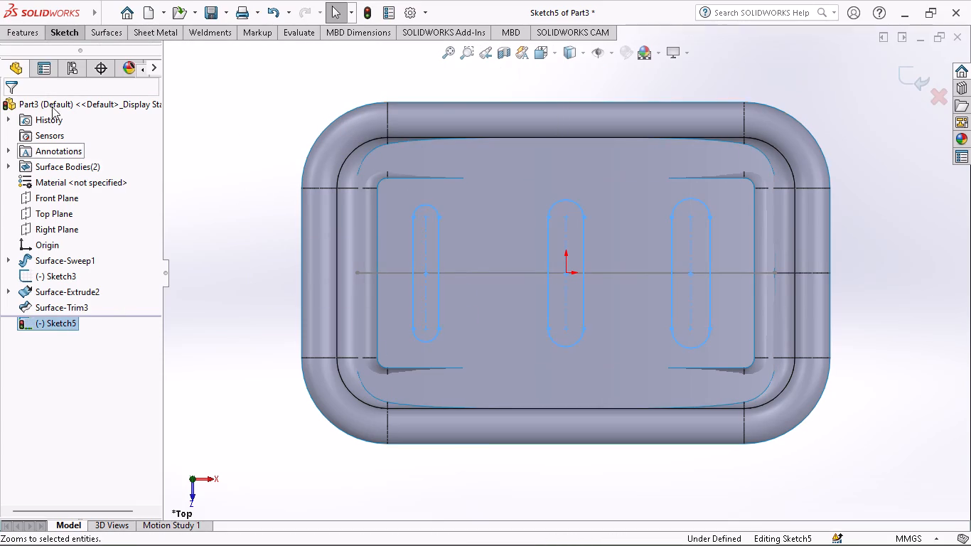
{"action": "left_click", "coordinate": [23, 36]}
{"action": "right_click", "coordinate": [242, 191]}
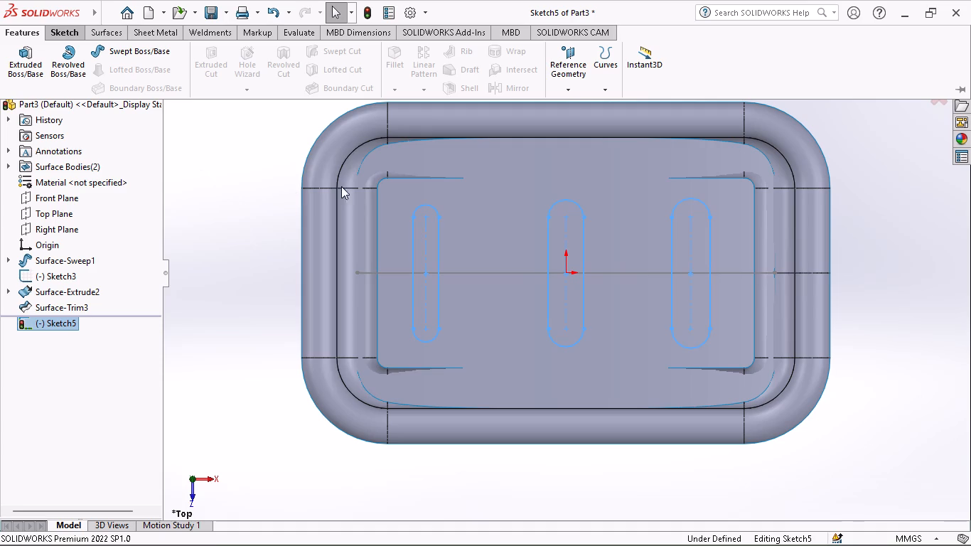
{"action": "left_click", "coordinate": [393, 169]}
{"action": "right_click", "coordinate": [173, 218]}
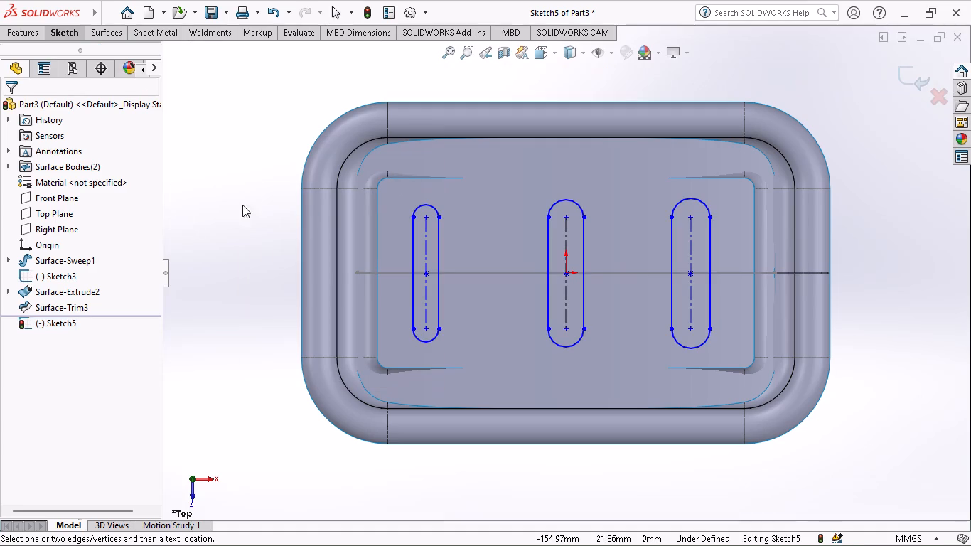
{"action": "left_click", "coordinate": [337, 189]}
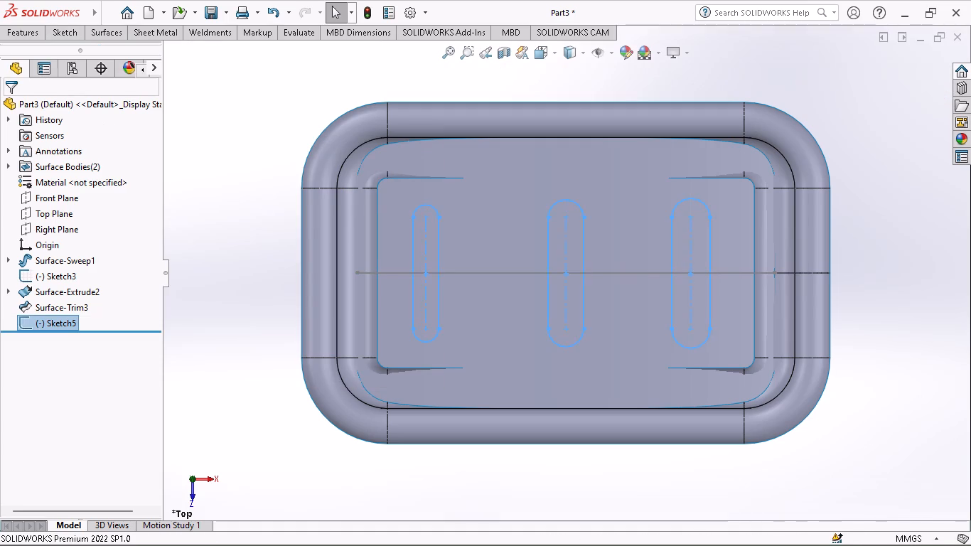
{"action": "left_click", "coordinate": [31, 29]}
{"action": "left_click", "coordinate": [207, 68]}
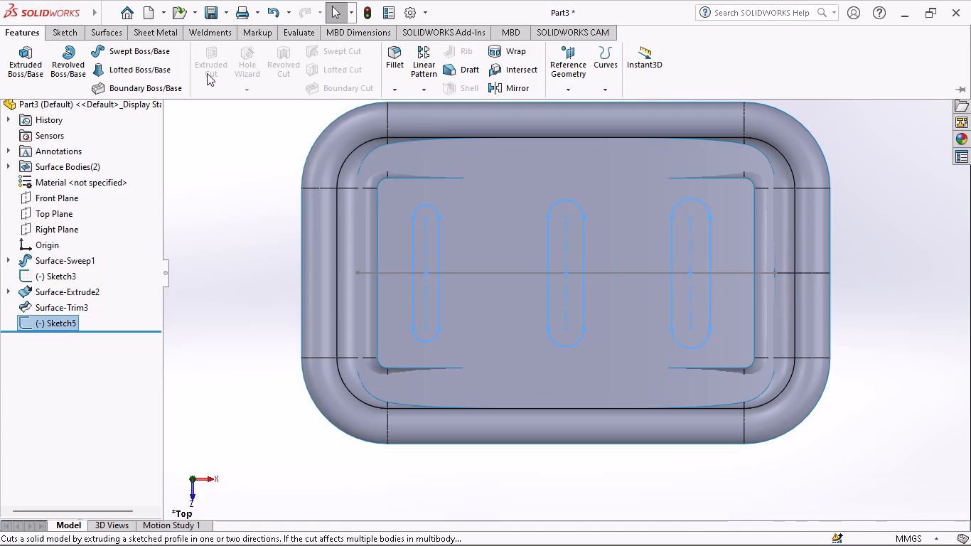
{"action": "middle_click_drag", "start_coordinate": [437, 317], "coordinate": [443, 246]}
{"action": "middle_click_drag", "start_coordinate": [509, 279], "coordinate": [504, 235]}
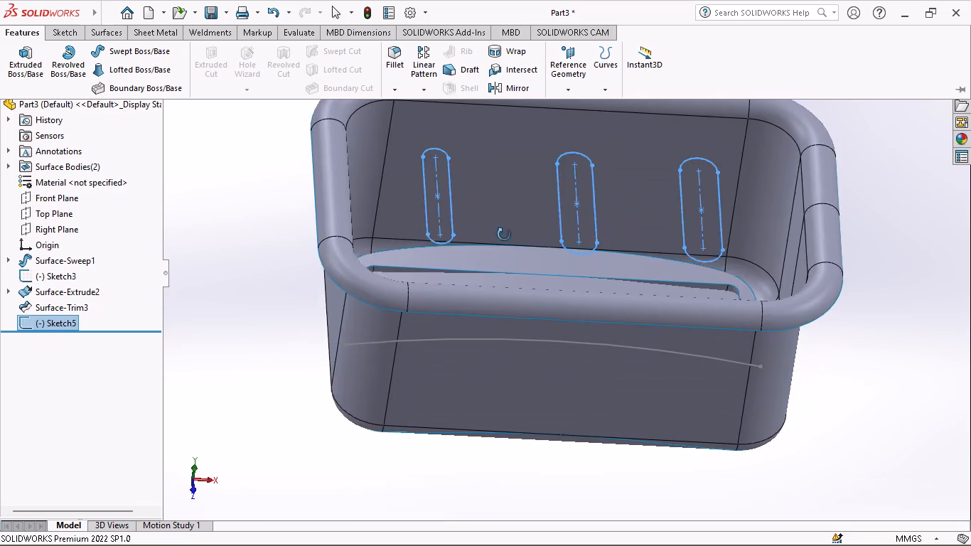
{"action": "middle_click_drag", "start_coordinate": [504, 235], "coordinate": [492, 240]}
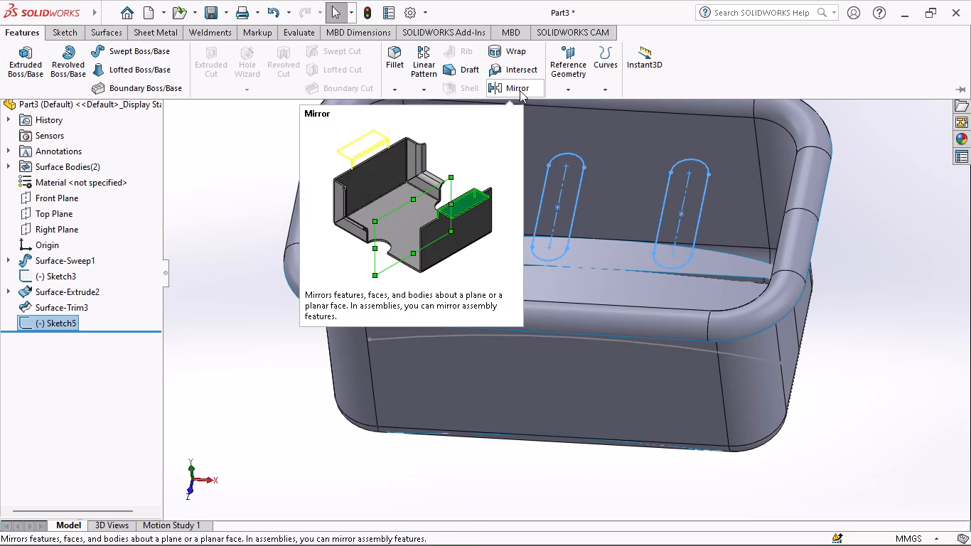
Undo closing the slot sketch and drawing the three slots, back to the empty open Top Plane sketch.
{"action": "key", "text": "ctrl+z"}
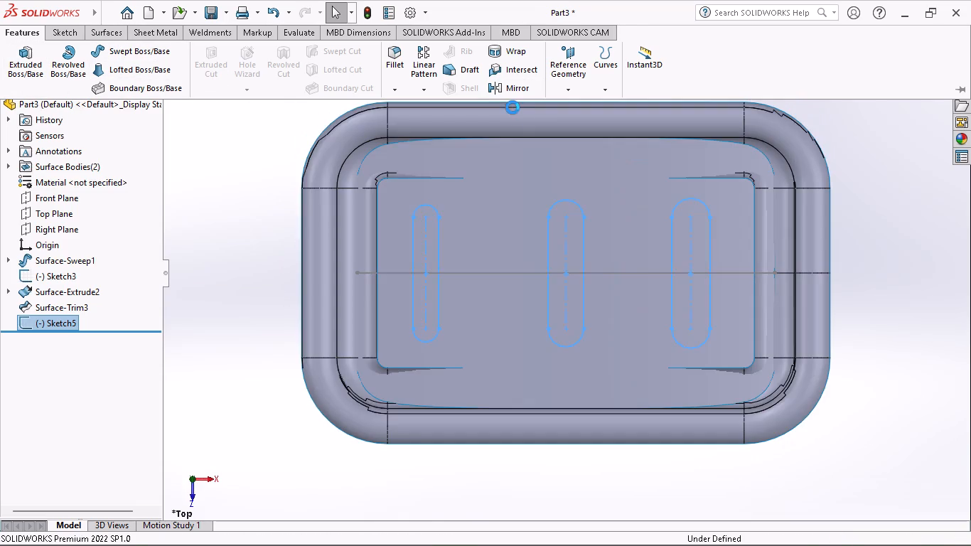
{"action": "key", "text": "ctrl+z"}
{"action": "key", "text": "ctrl+z"}
{"action": "key", "text": "ctrl+z"}
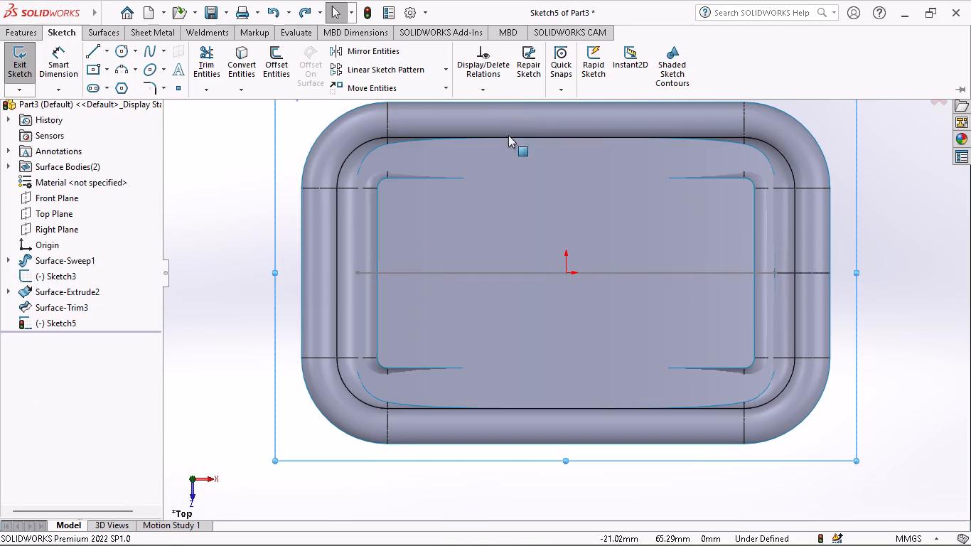
Examine the arched bottom surface and its fit against the container wall, from inside and underneath.
{"action": "middle_click_drag", "start_coordinate": [598, 336], "coordinate": [589, 355], "text": "ctrl"}
{"action": "middle_click_drag", "start_coordinate": [589, 355], "coordinate": [608, 227]}
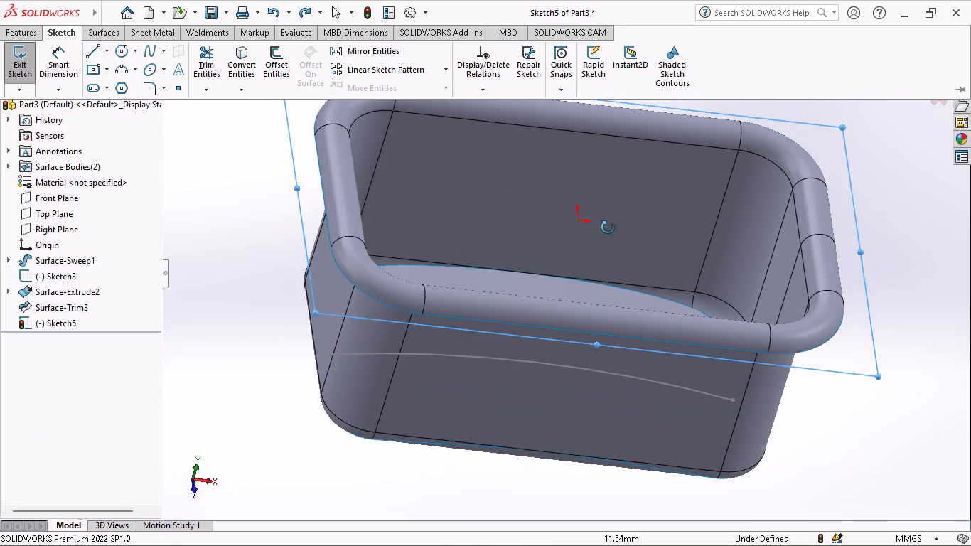
{"action": "middle_click_drag", "start_coordinate": [608, 227], "coordinate": [594, 300]}
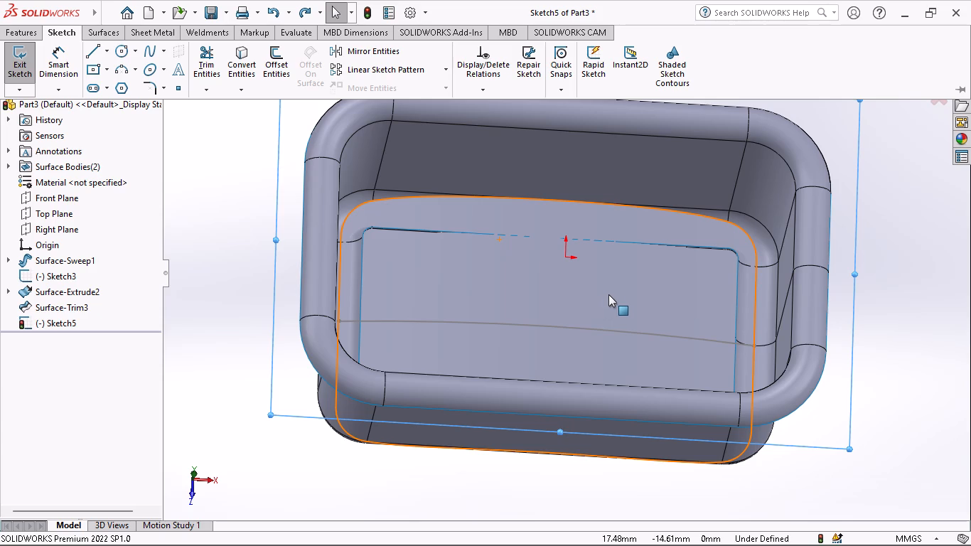
{"action": "left_click", "coordinate": [487, 309]}
{"action": "right_click", "coordinate": [487, 309]}
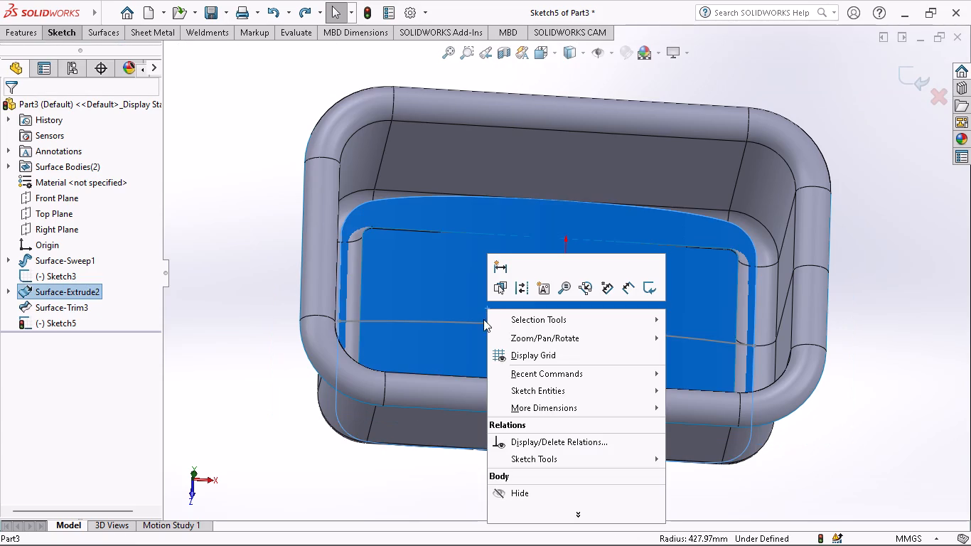
{"action": "left_click", "coordinate": [415, 467]}
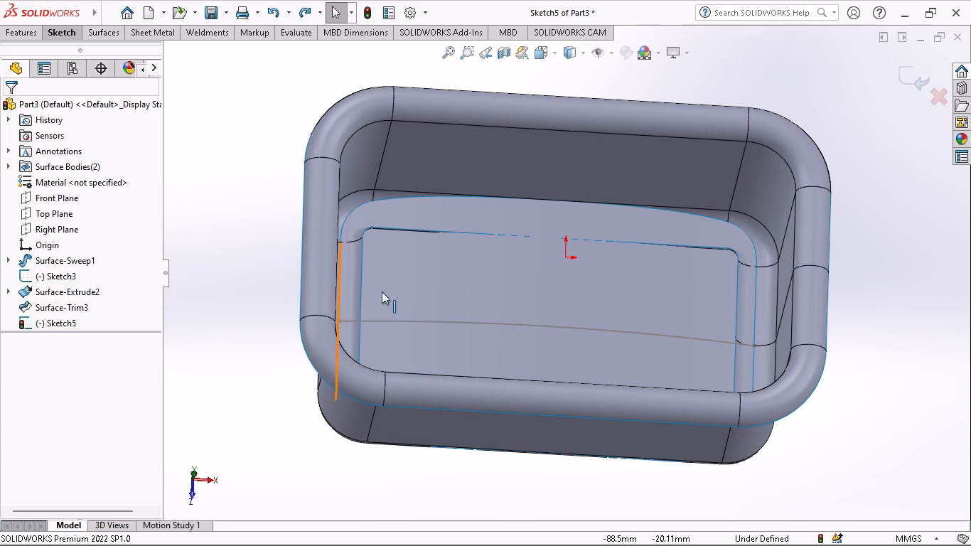
{"action": "middle_click_drag", "start_coordinate": [632, 284], "coordinate": [602, 320]}
{"action": "middle_click_drag", "start_coordinate": [580, 384], "coordinate": [585, 316]}
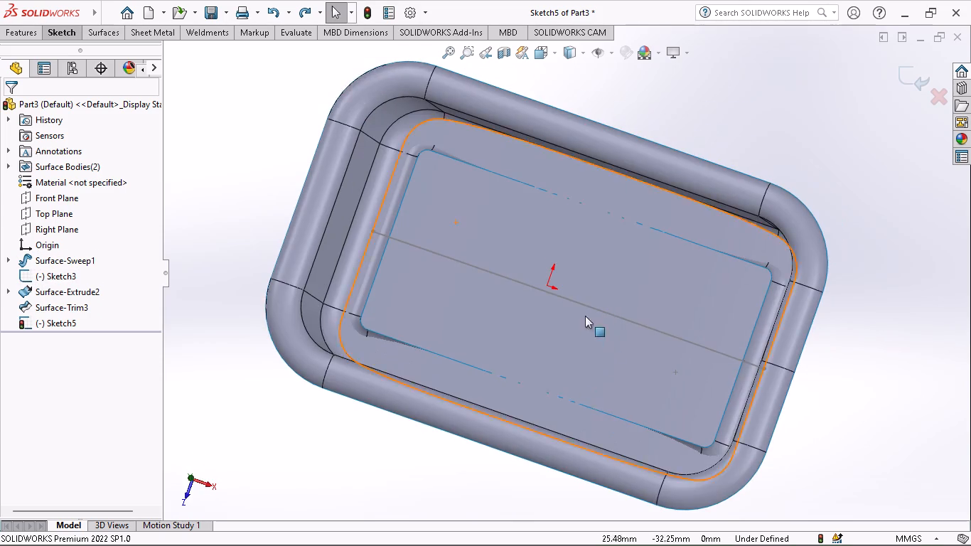
{"action": "middle_click_drag", "start_coordinate": [585, 316], "coordinate": [658, 16]}
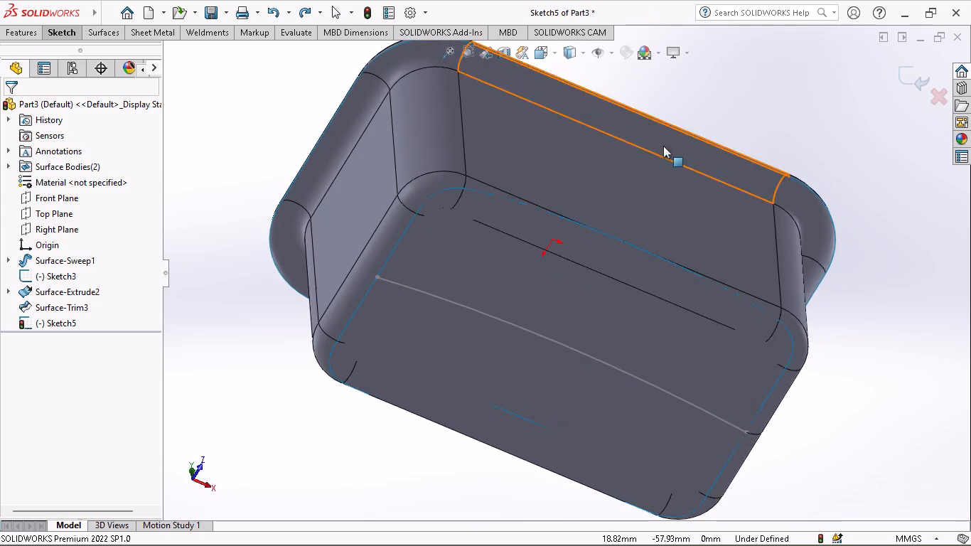
{"action": "middle_click_drag", "start_coordinate": [663, 144], "coordinate": [695, 173]}
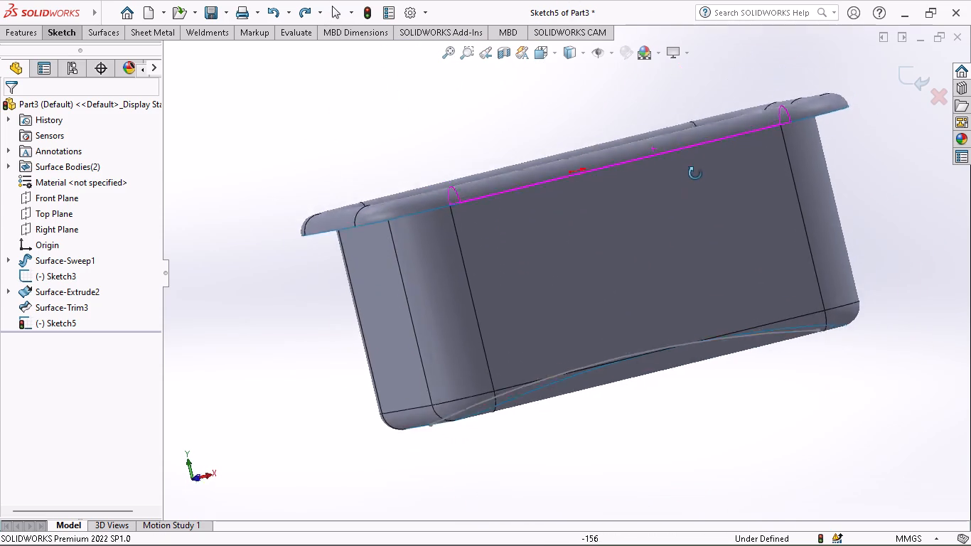
{"action": "middle_click_drag", "start_coordinate": [695, 173], "coordinate": [687, 101]}
{"action": "left_click", "coordinate": [679, 407]}
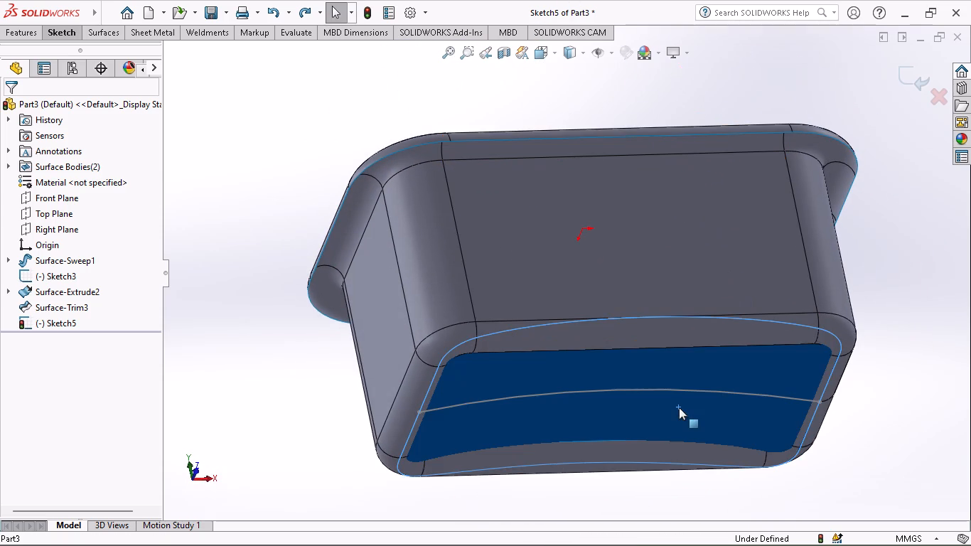
{"action": "left_click", "coordinate": [900, 466]}
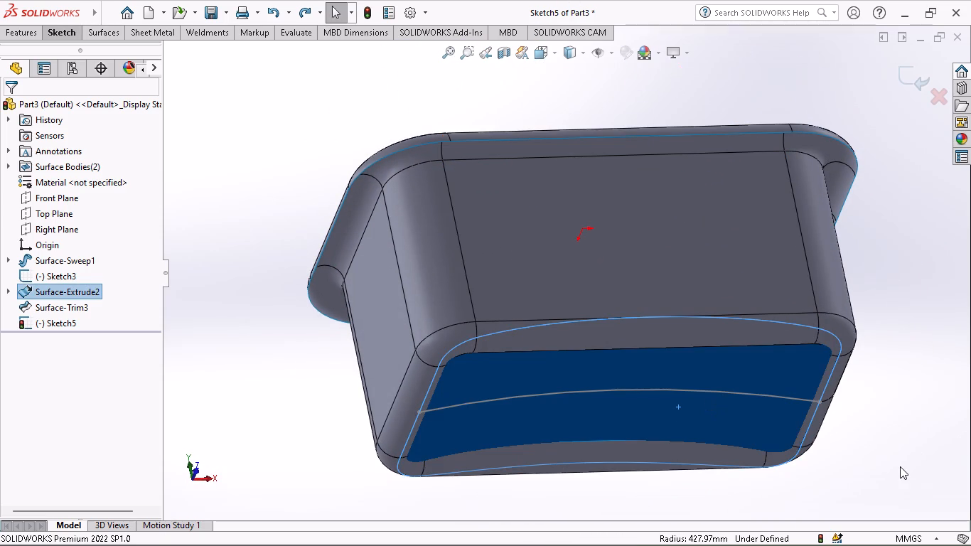
{"action": "middle_click_drag", "start_coordinate": [900, 466], "coordinate": [871, 545]}
{"action": "middle_click_drag", "start_coordinate": [865, 412], "coordinate": [870, 536]}
{"action": "middle_click_drag", "start_coordinate": [857, 427], "coordinate": [857, 500]}
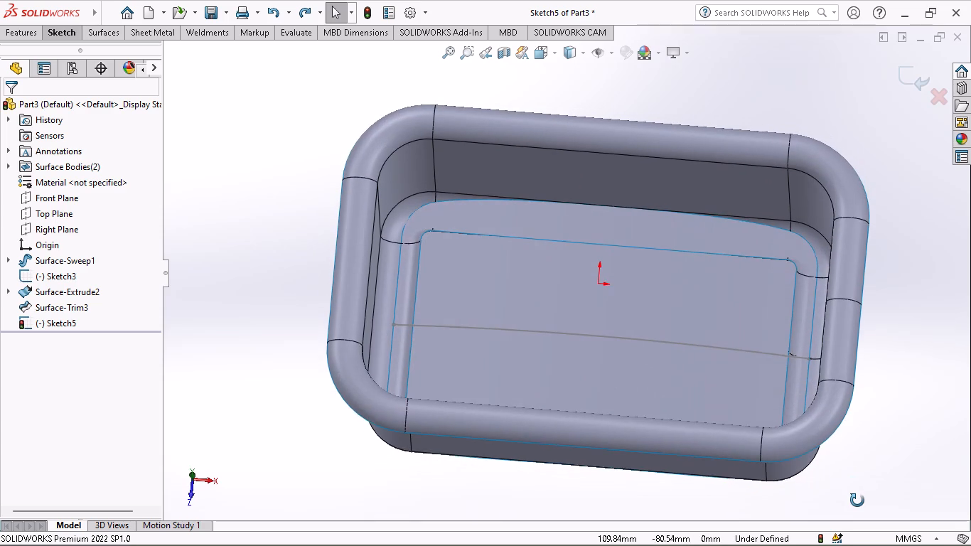
{"action": "middle_click_drag", "start_coordinate": [857, 500], "coordinate": [878, 432]}
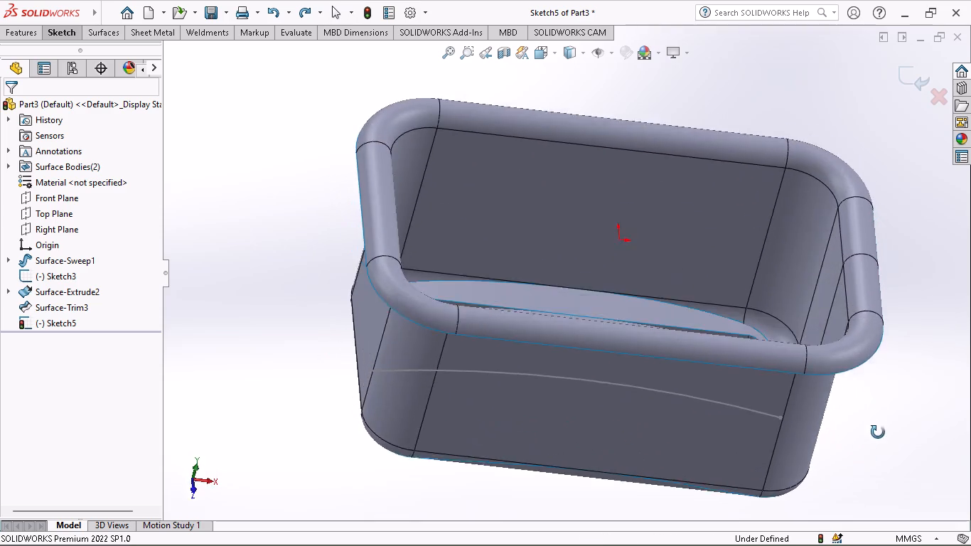
{"action": "middle_click_drag", "start_coordinate": [878, 432], "coordinate": [877, 481]}
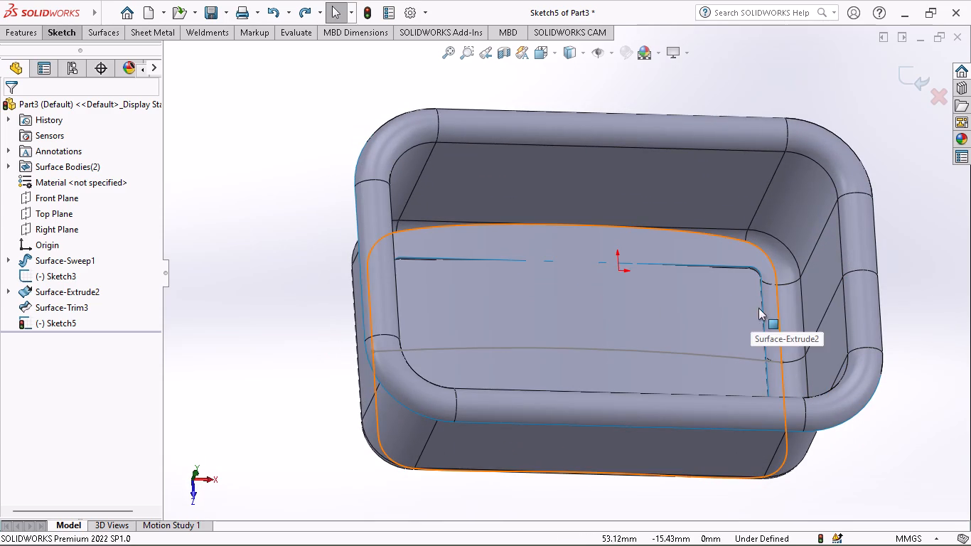
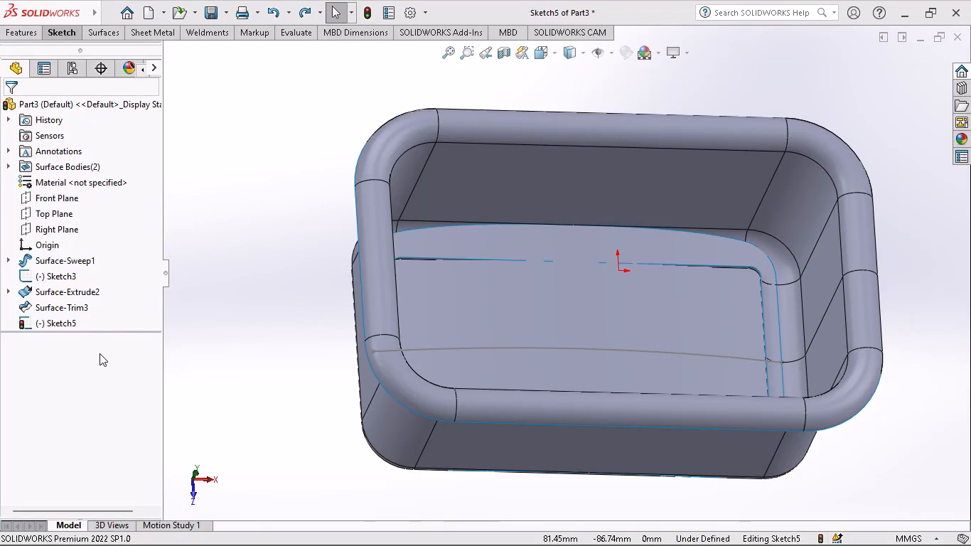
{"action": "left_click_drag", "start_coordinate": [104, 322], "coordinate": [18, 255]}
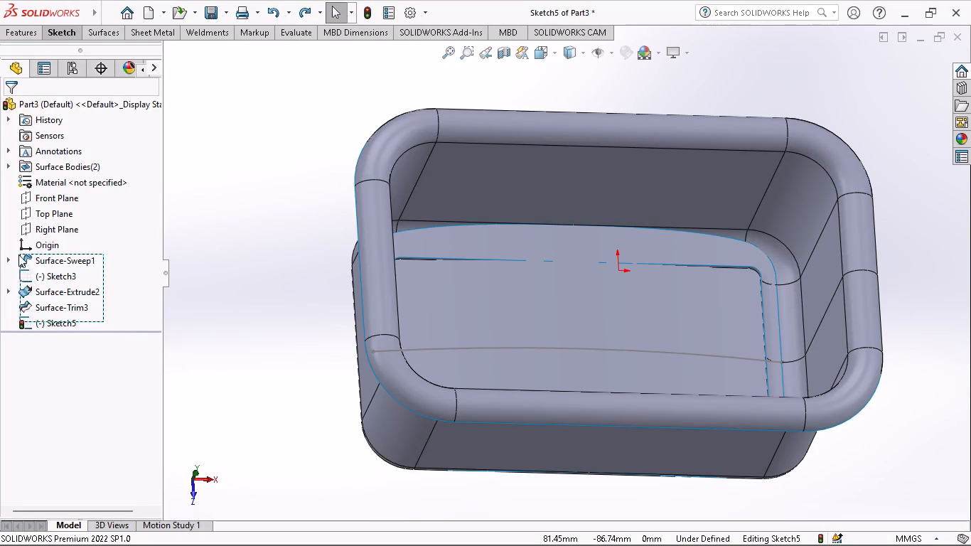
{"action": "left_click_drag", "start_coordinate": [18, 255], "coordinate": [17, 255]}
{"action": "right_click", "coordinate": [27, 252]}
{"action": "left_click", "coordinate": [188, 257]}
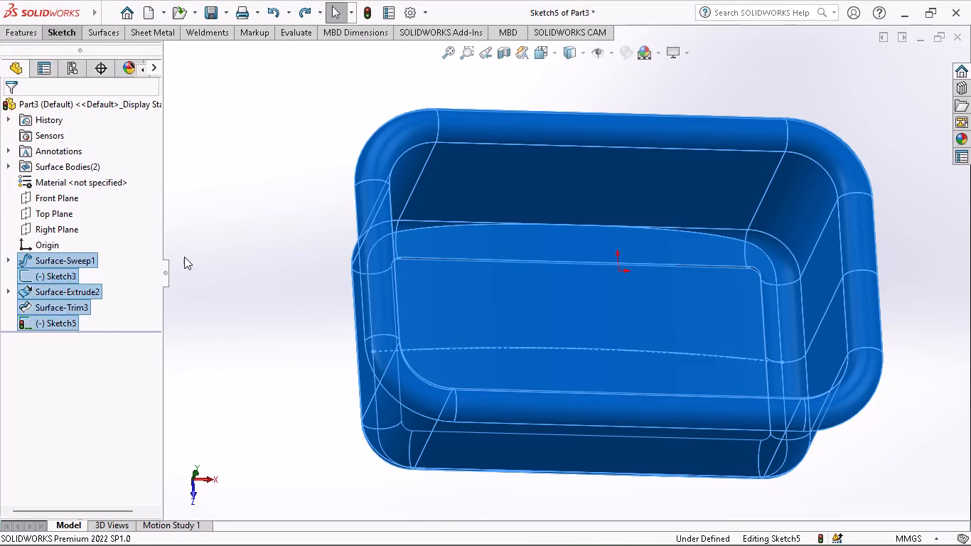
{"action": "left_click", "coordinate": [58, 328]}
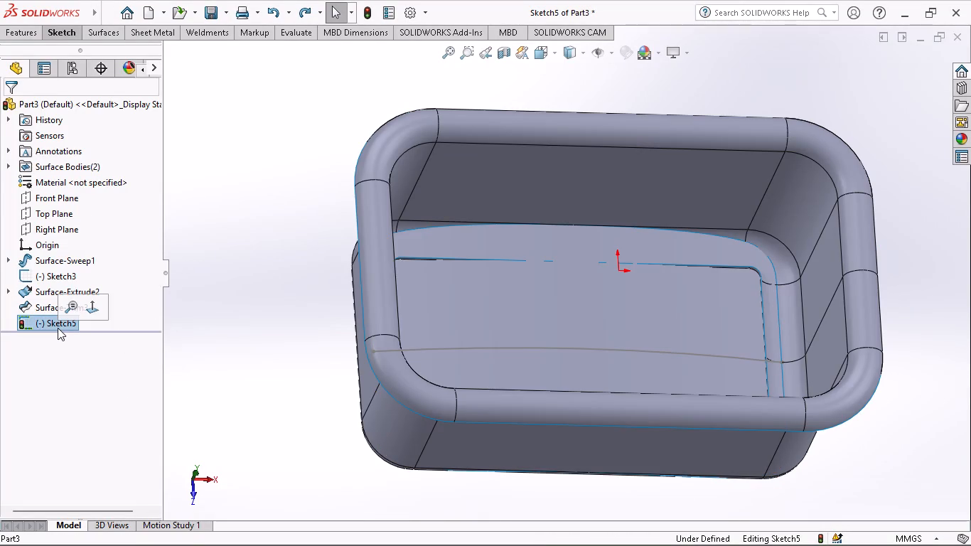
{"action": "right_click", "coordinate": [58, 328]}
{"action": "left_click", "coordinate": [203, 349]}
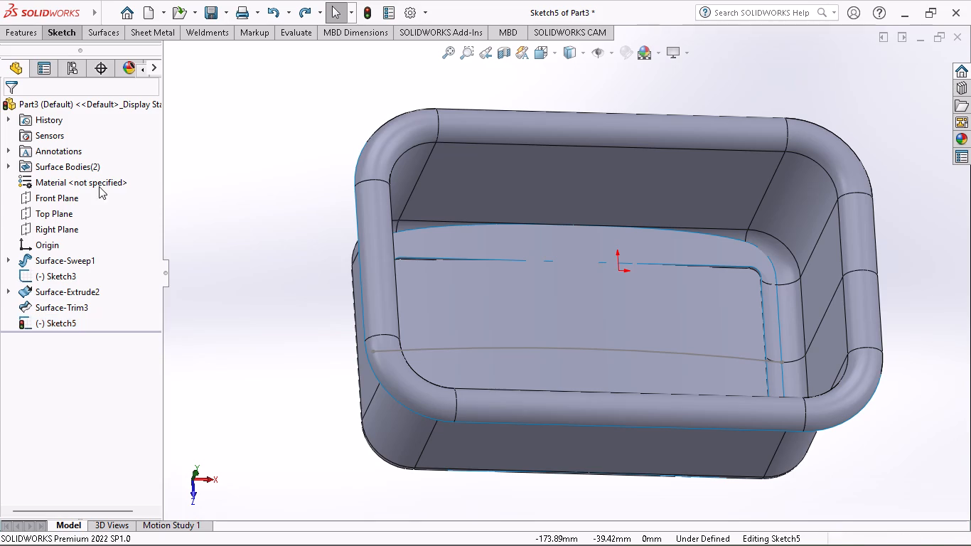
Create a new Part document to start the model afresh.
{"action": "left_click", "coordinate": [146, 11]}
{"action": "left_click", "coordinate": [337, 156]}
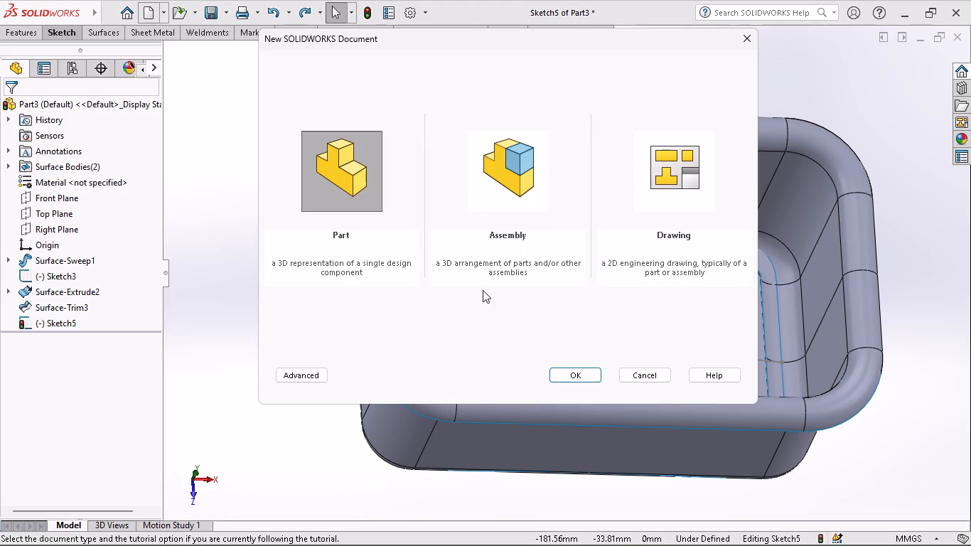
{"action": "left_click", "coordinate": [582, 377]}
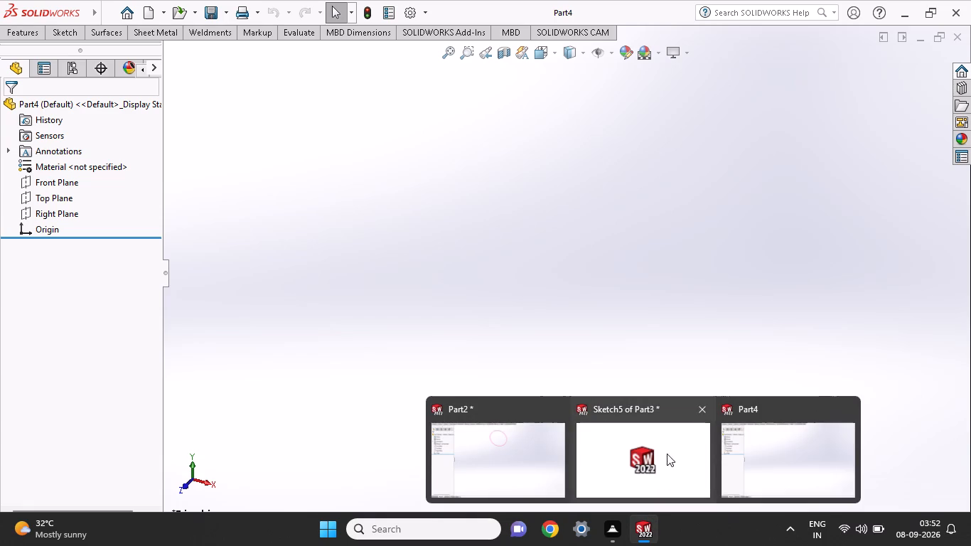
Close the old Part3 and Part2 documents without saving their changes, keeping only the new empty part open.
{"action": "left_click", "coordinate": [701, 412]}
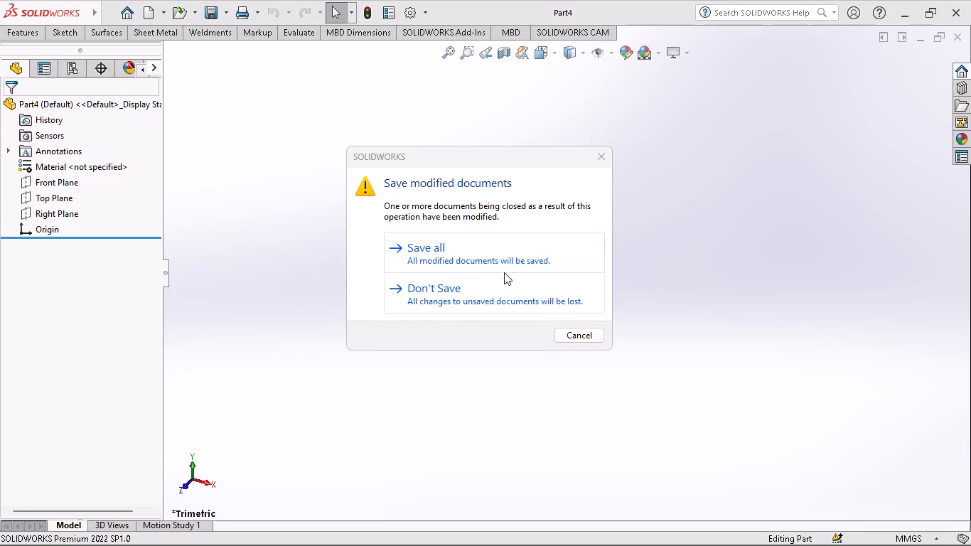
{"action": "left_click", "coordinate": [493, 296]}
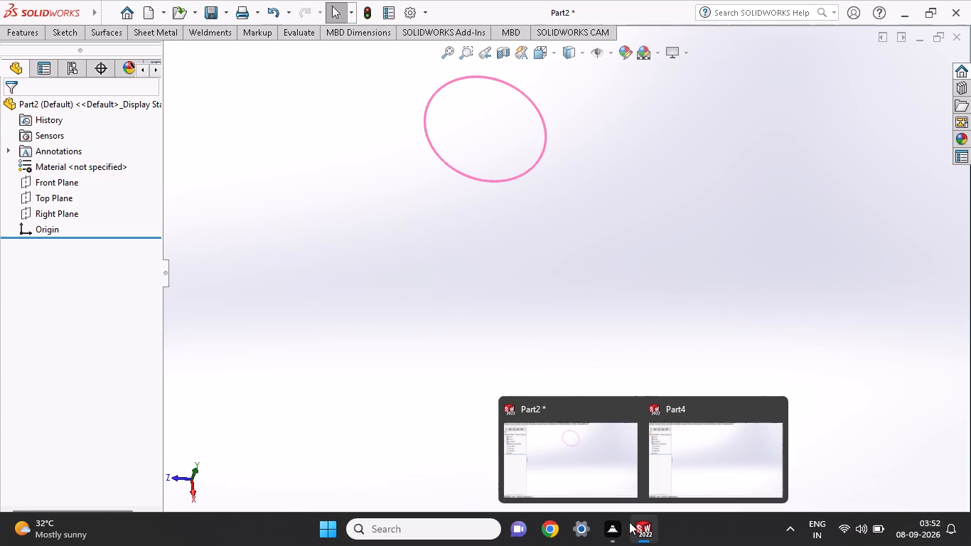
{"action": "left_click", "coordinate": [631, 408]}
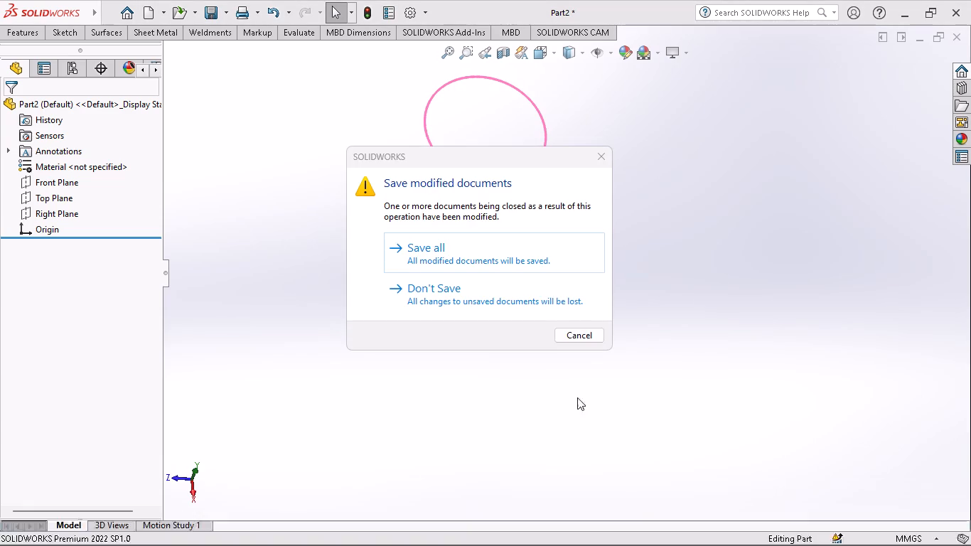
{"action": "left_click", "coordinate": [461, 295]}
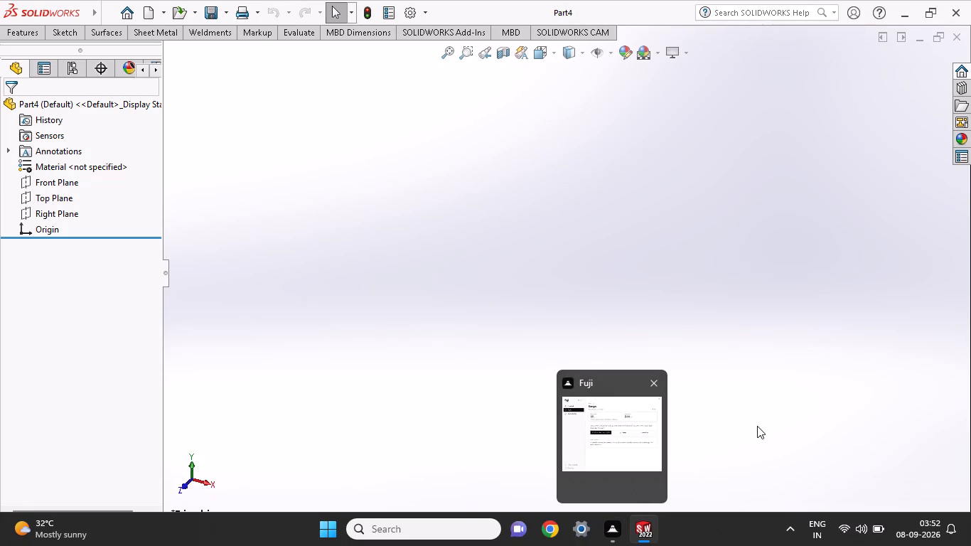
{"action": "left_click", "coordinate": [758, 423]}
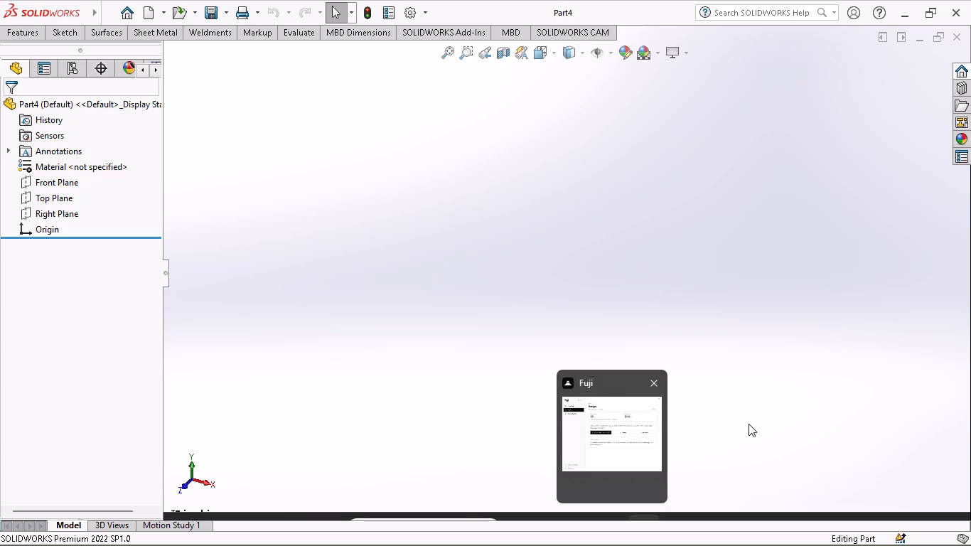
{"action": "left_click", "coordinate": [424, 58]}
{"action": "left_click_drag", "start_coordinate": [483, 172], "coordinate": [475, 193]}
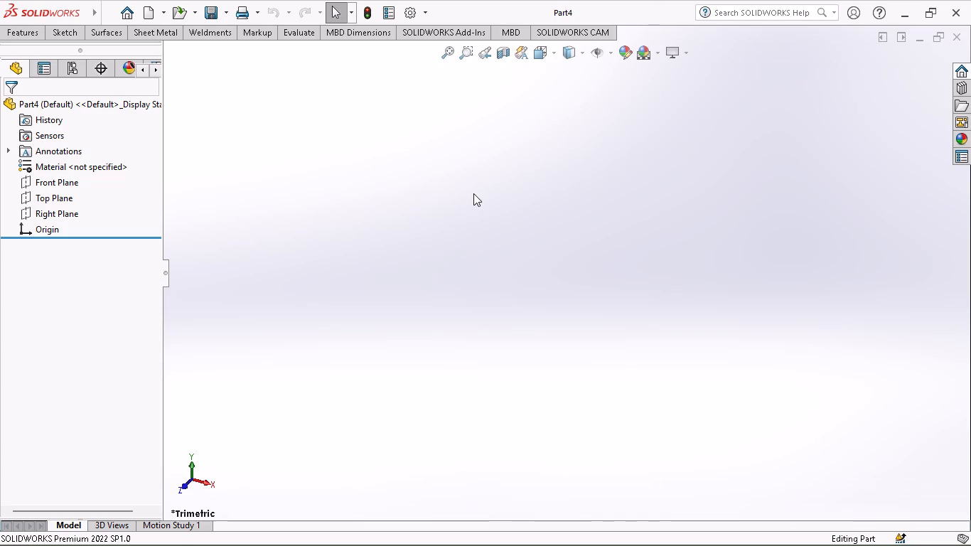
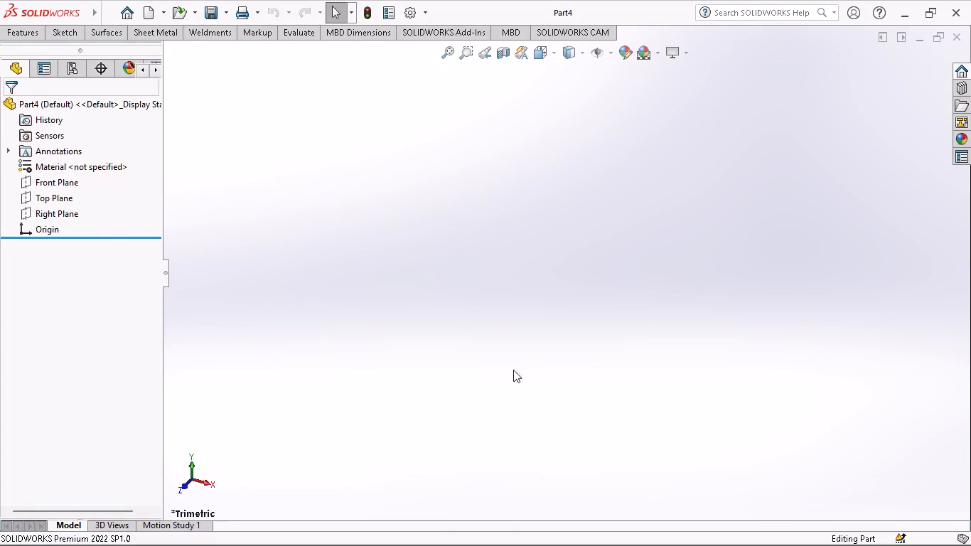
On the Top Plane, sketch a center rectangle about 125.65 by 107.95 mm centred on the origin.
{"action": "left_click", "coordinate": [61, 201]}
{"action": "left_click", "coordinate": [72, 189]}
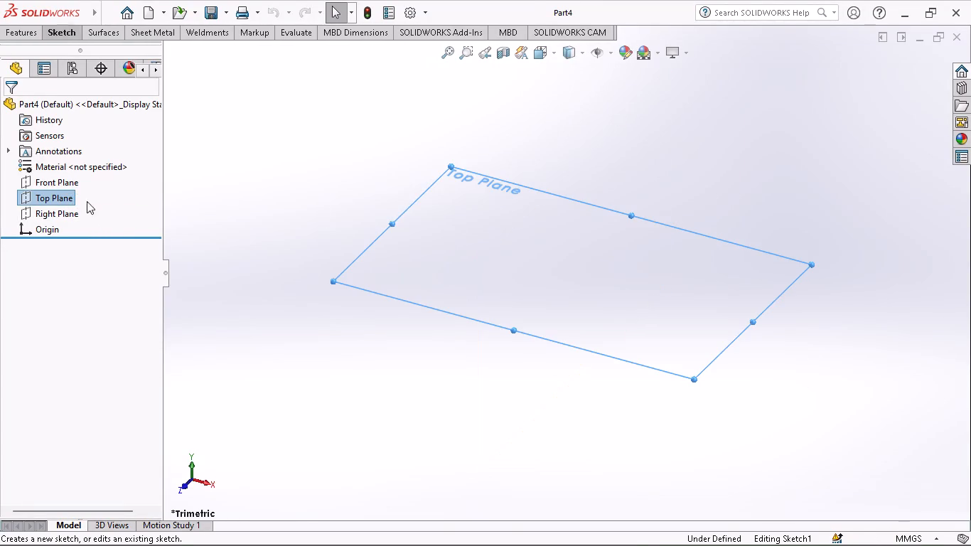
{"action": "left_click", "coordinate": [68, 38]}
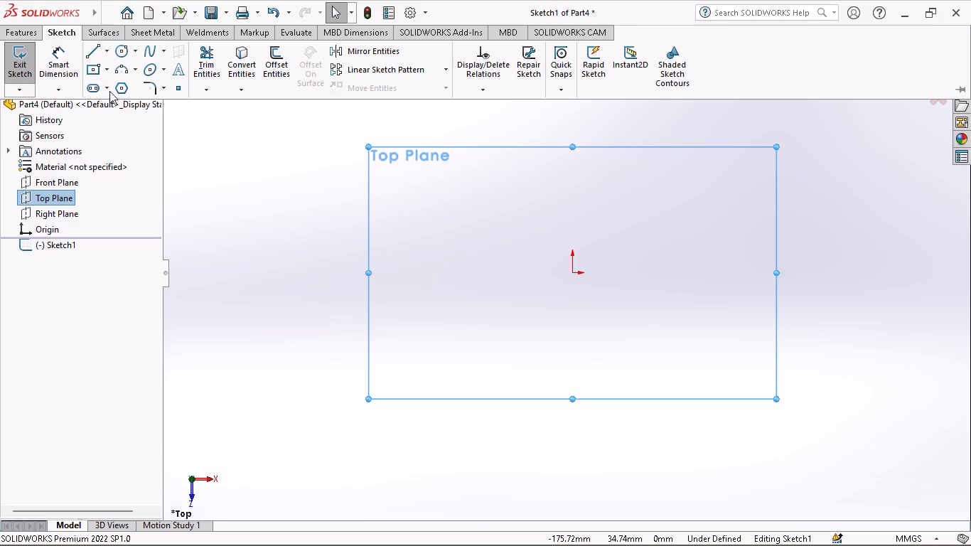
{"action": "left_click", "coordinate": [91, 70]}
{"action": "left_click", "coordinate": [574, 272]}
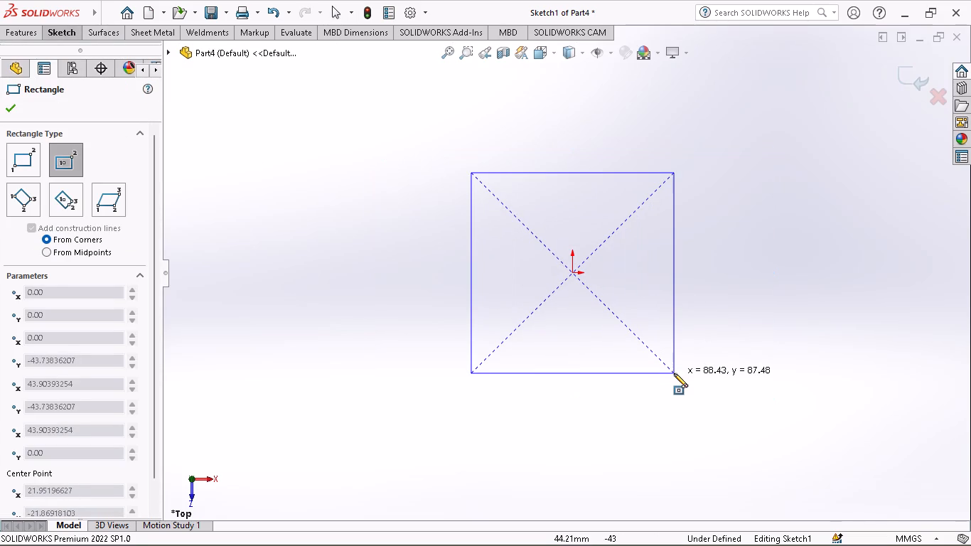
{"action": "left_click", "coordinate": [717, 397]}
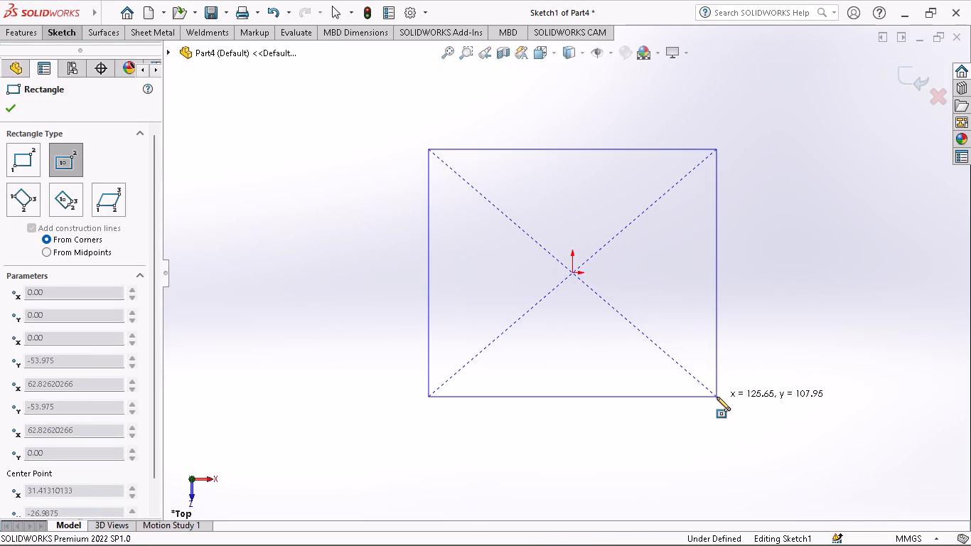
Round all four corners of the rectangle with 10 mm sketch fillets.
{"action": "left_click", "coordinate": [59, 28]}
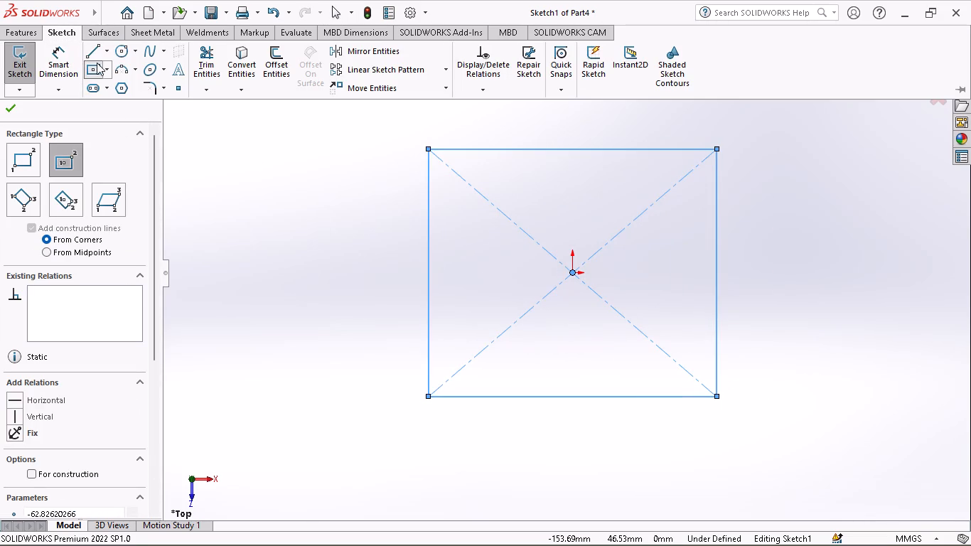
{"action": "left_click", "coordinate": [151, 90]}
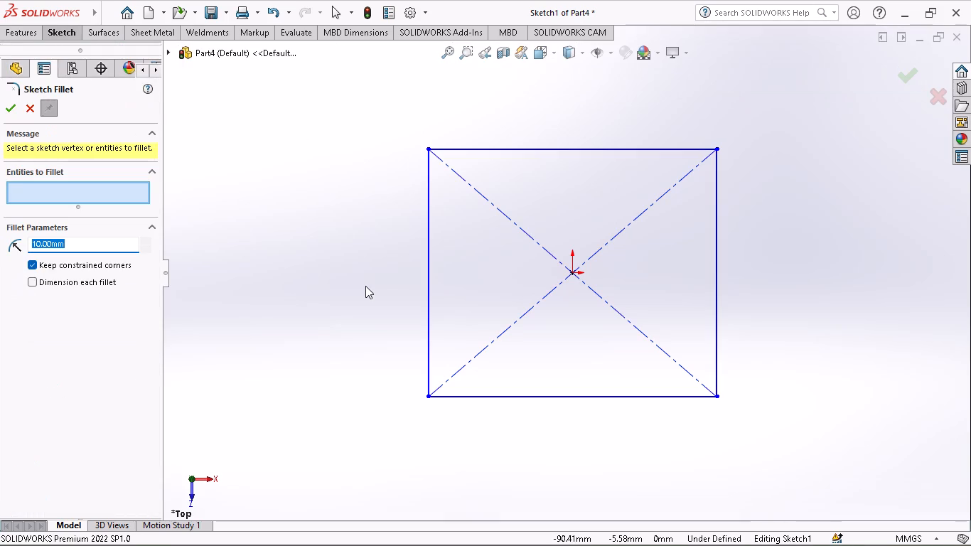
{"action": "left_click", "coordinate": [454, 400]}
{"action": "left_click", "coordinate": [429, 375]}
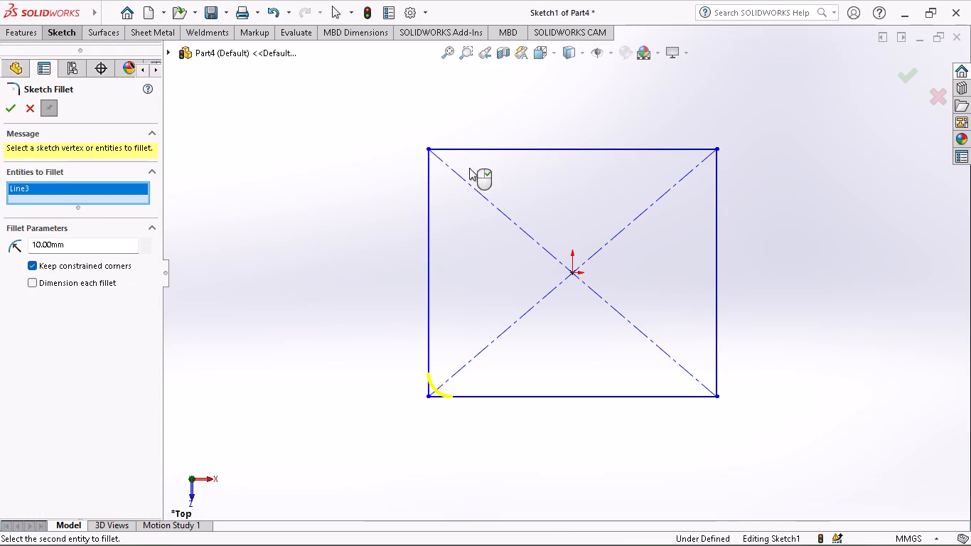
{"action": "left_click", "coordinate": [454, 150]}
{"action": "left_click", "coordinate": [429, 171]}
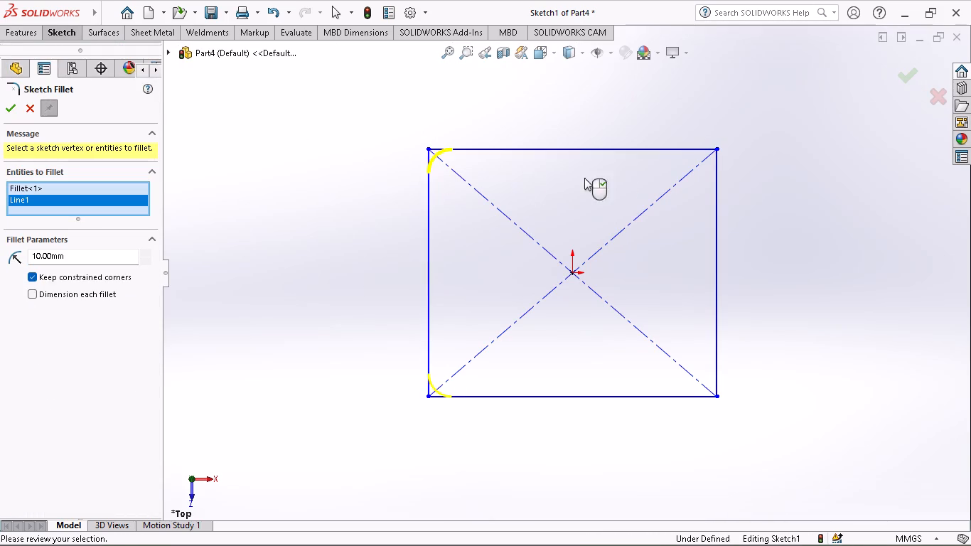
{"action": "left_click", "coordinate": [690, 149]}
{"action": "left_click", "coordinate": [719, 183]}
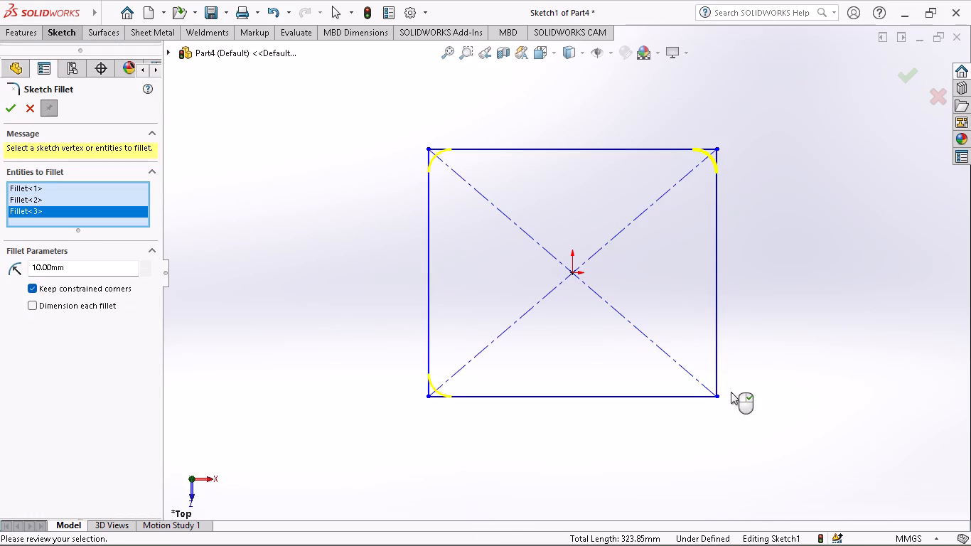
{"action": "left_click", "coordinate": [701, 400]}
{"action": "left_click", "coordinate": [701, 399]}
{"action": "left_click", "coordinate": [701, 394]}
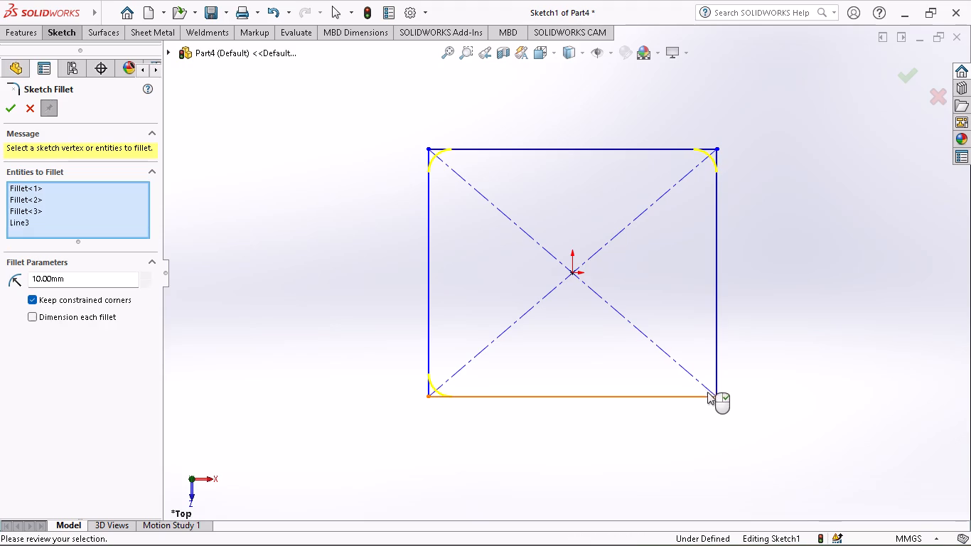
{"action": "left_click", "coordinate": [714, 368]}
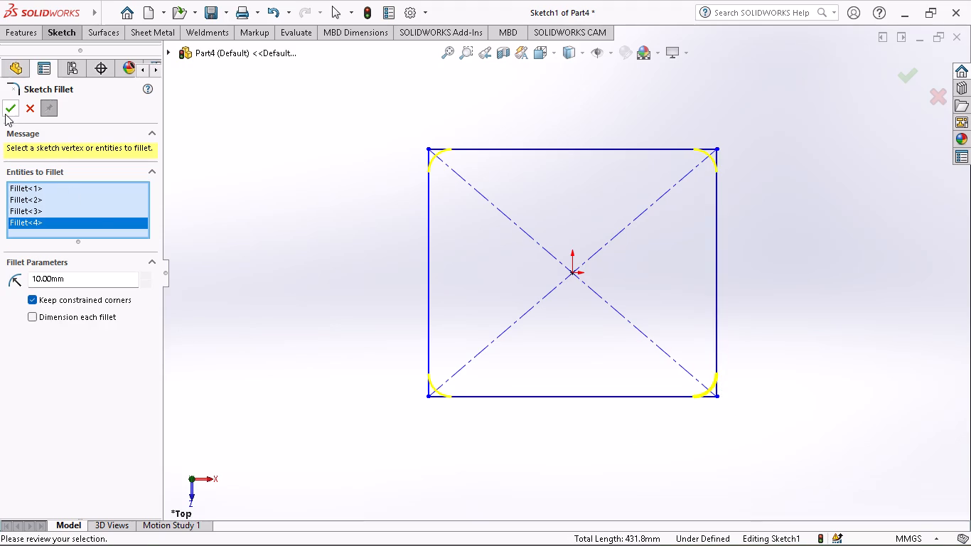
{"action": "left_click", "coordinate": [6, 110]}
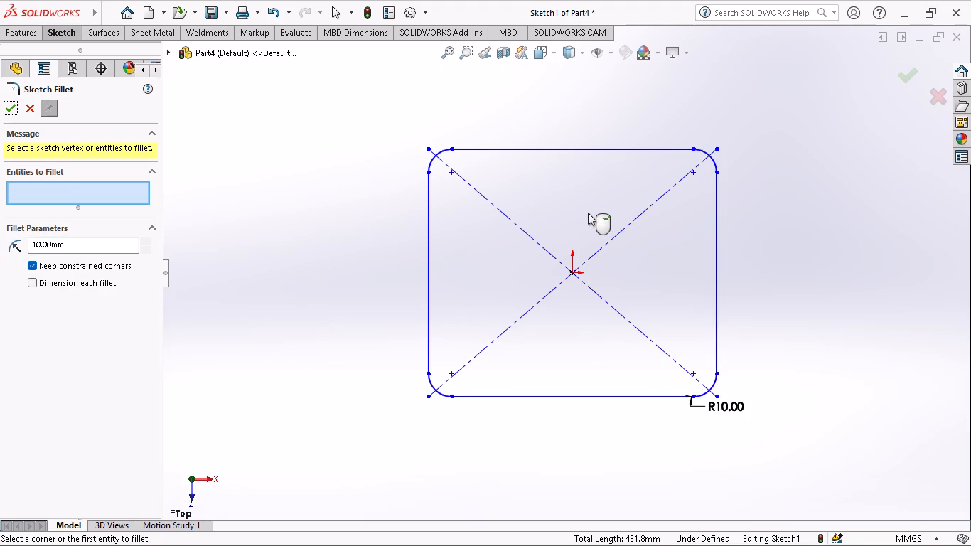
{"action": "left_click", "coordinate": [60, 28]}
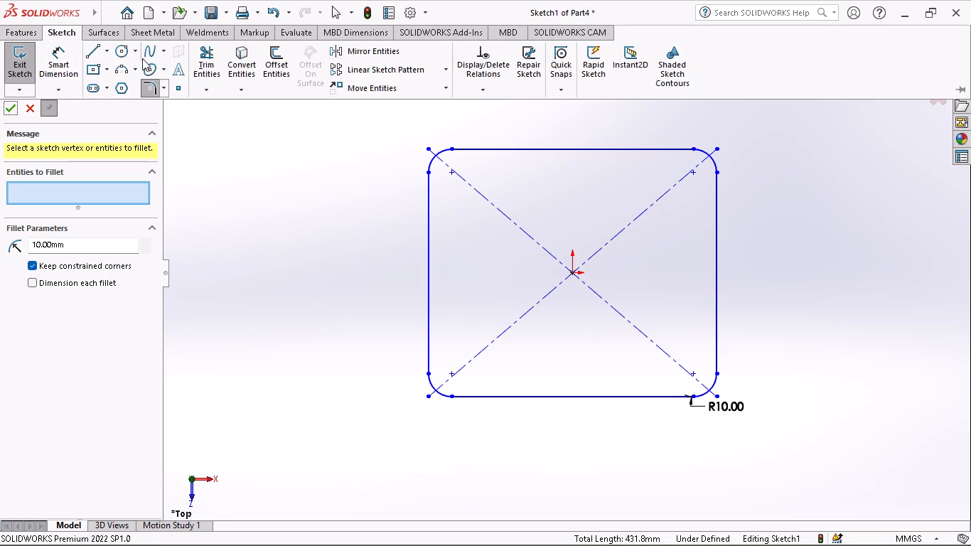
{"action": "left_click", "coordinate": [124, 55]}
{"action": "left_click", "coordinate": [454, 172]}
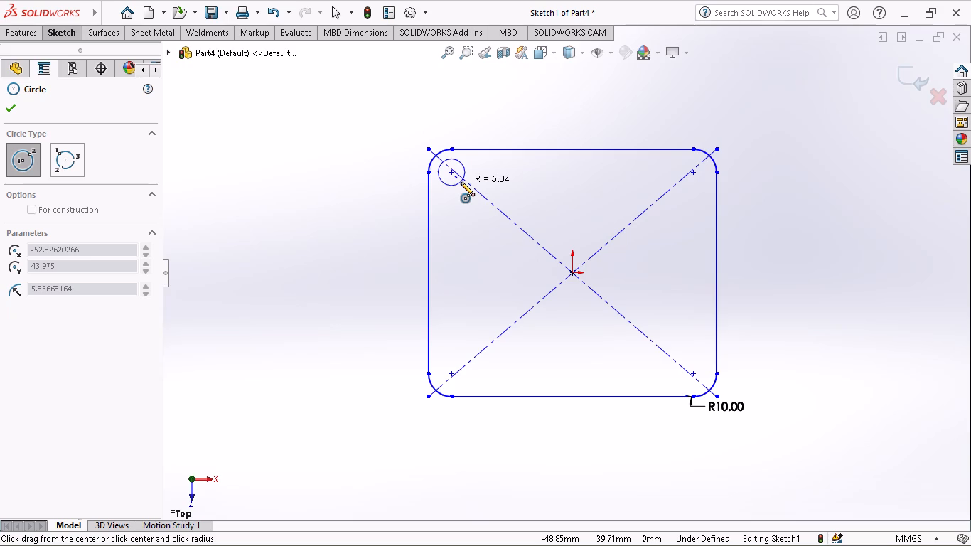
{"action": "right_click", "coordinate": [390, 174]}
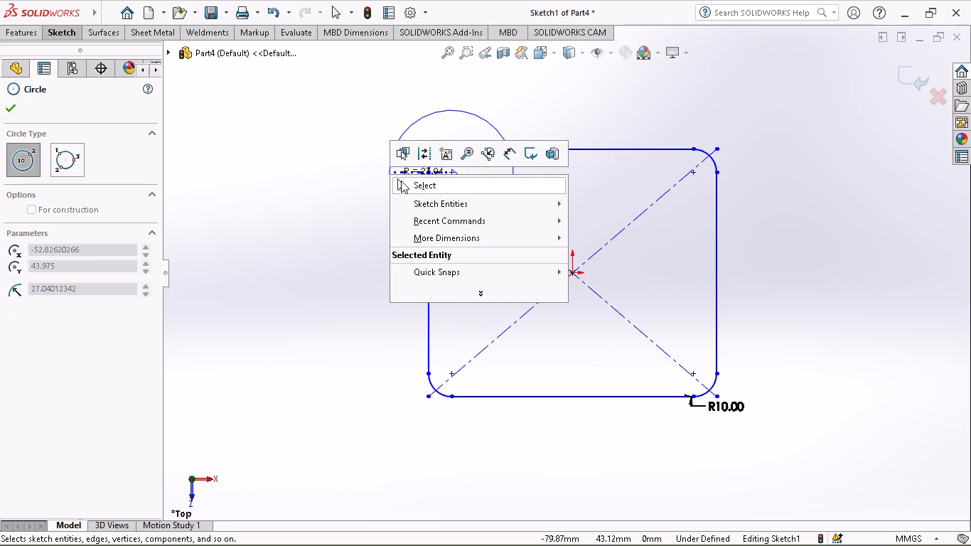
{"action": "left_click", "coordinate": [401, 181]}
Extrude the rounded rectangle profile as a blind boss 1 mm deep.
{"action": "middle_click_drag", "start_coordinate": [505, 296], "coordinate": [510, 216]}
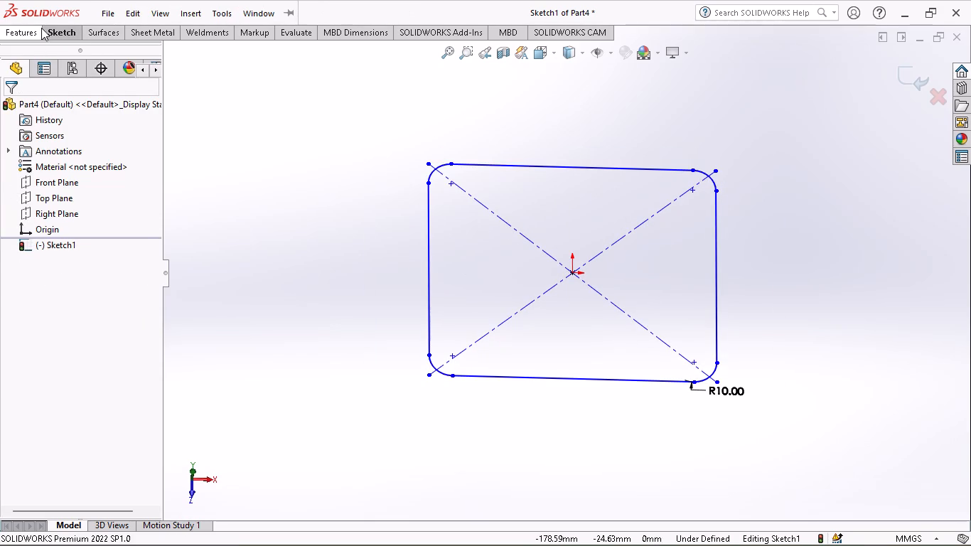
{"action": "left_click", "coordinate": [17, 33]}
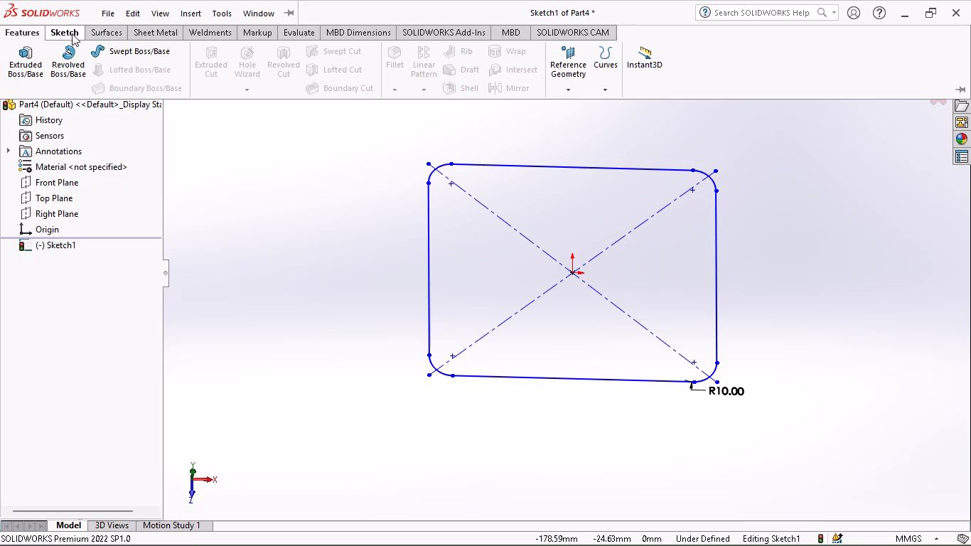
{"action": "left_click", "coordinate": [36, 47]}
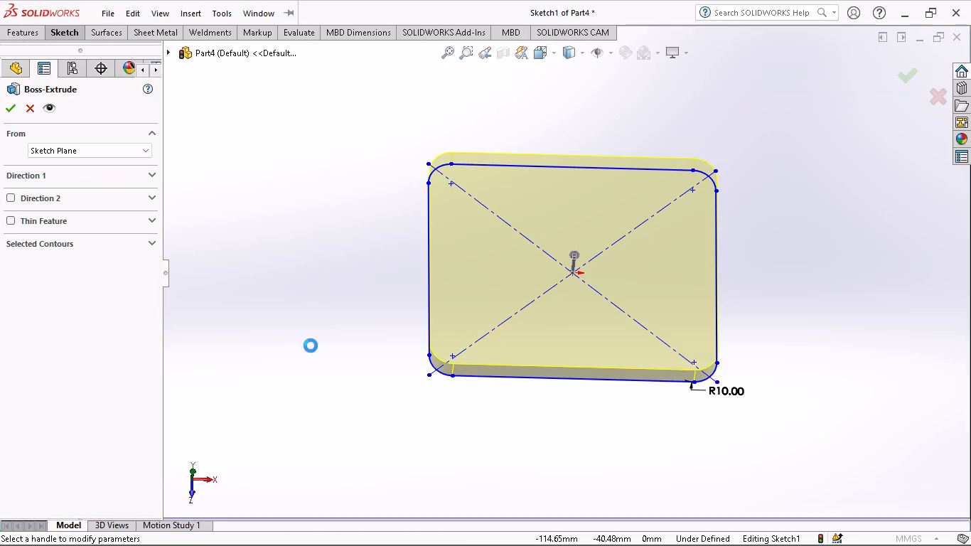
{"action": "left_click", "coordinate": [50, 183]}
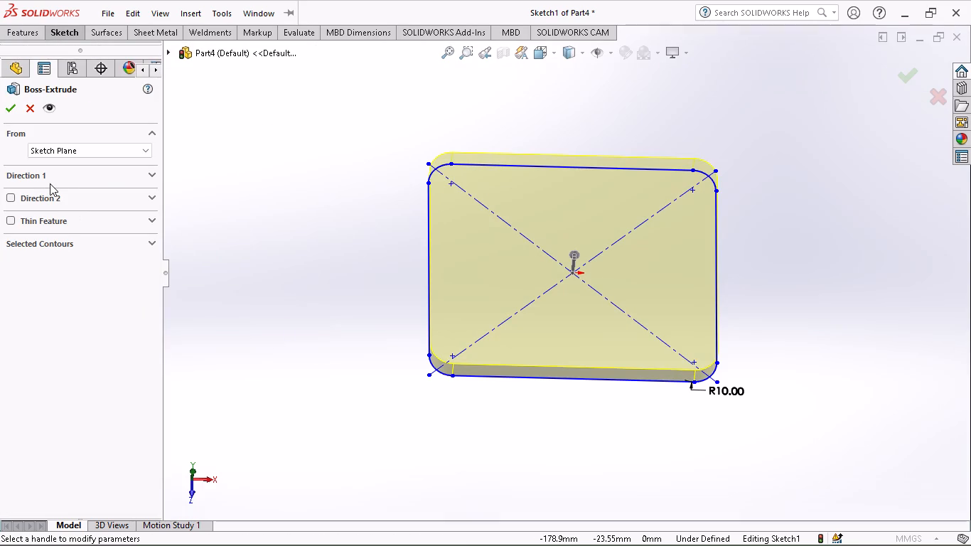
{"action": "left_click", "coordinate": [56, 180]}
{"action": "left_click_drag", "start_coordinate": [67, 239], "coordinate": [0, 257]}
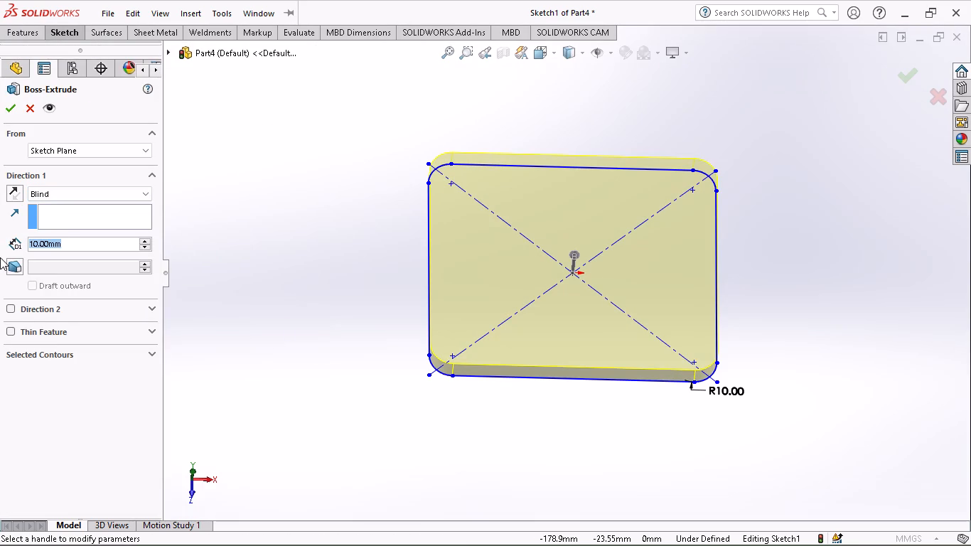
{"action": "key", "text": "1"}
{"action": "key", "text": "Return"}
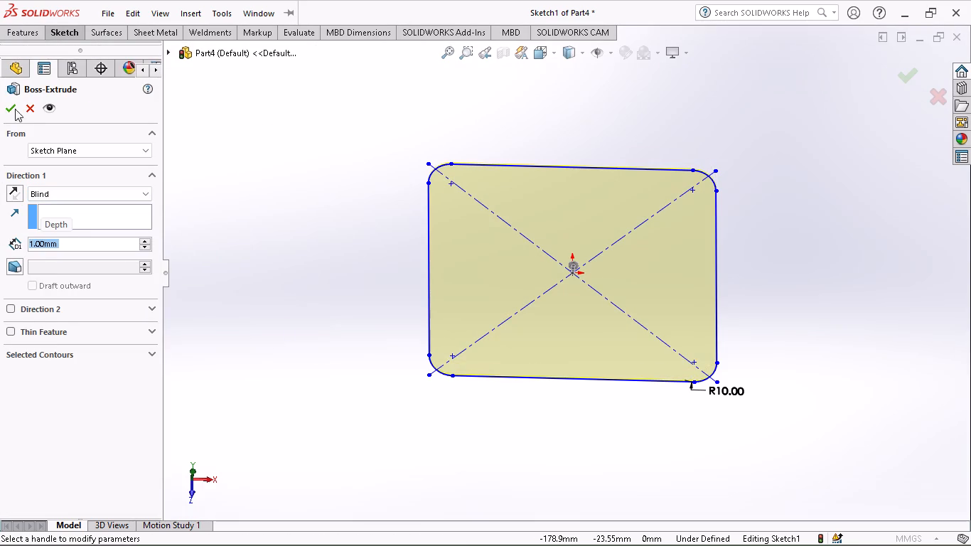
{"action": "left_click", "coordinate": [13, 109]}
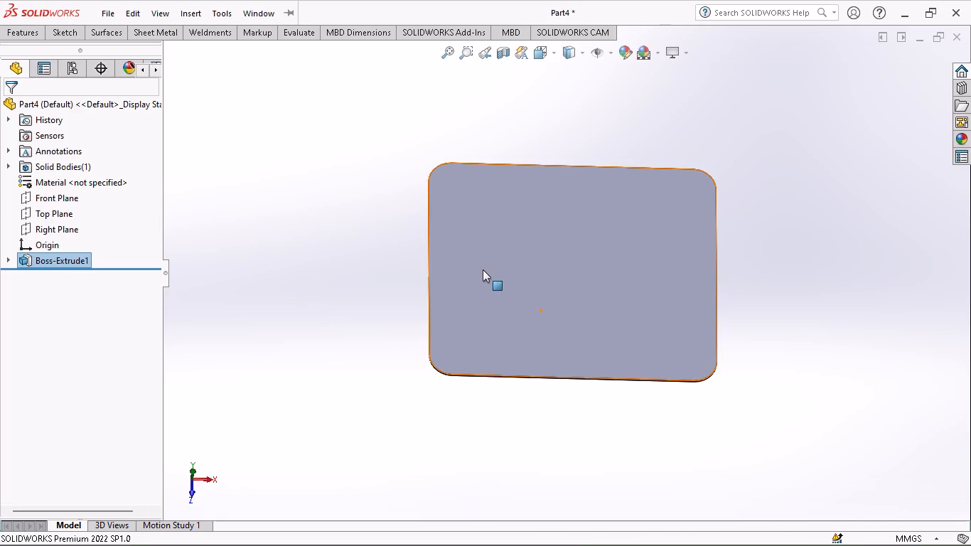
Start a sketch on the plate's top face and draw a circle about 3.5 mm in radius, concentric with the upper-left corner arc.
{"action": "left_click", "coordinate": [483, 266]}
{"action": "left_click", "coordinate": [549, 232]}
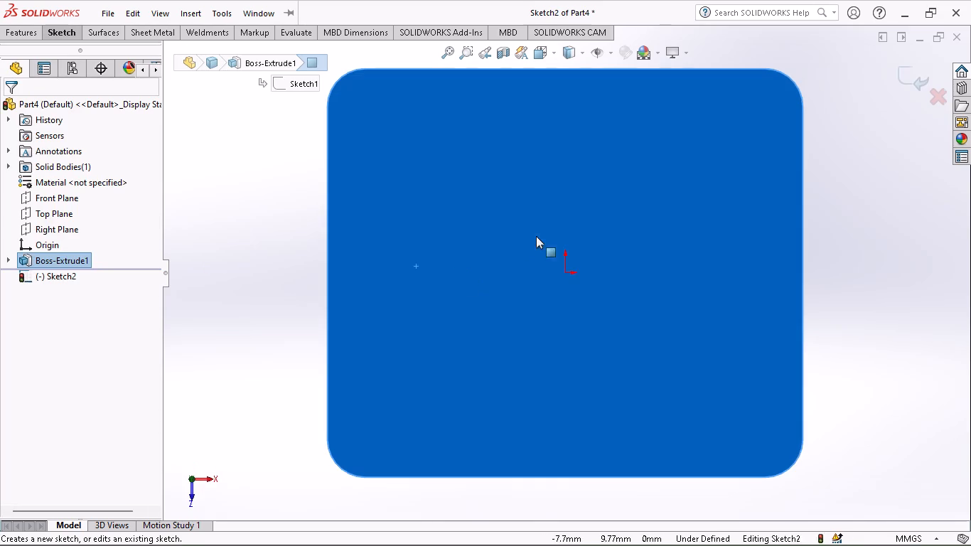
{"action": "left_click", "coordinate": [55, 21]}
{"action": "left_click", "coordinate": [61, 27]}
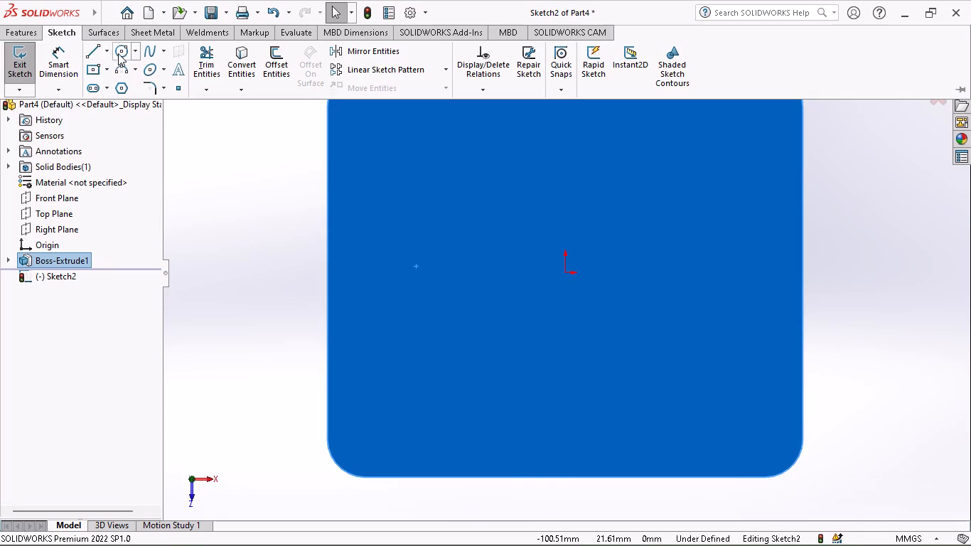
{"action": "left_click", "coordinate": [118, 53]}
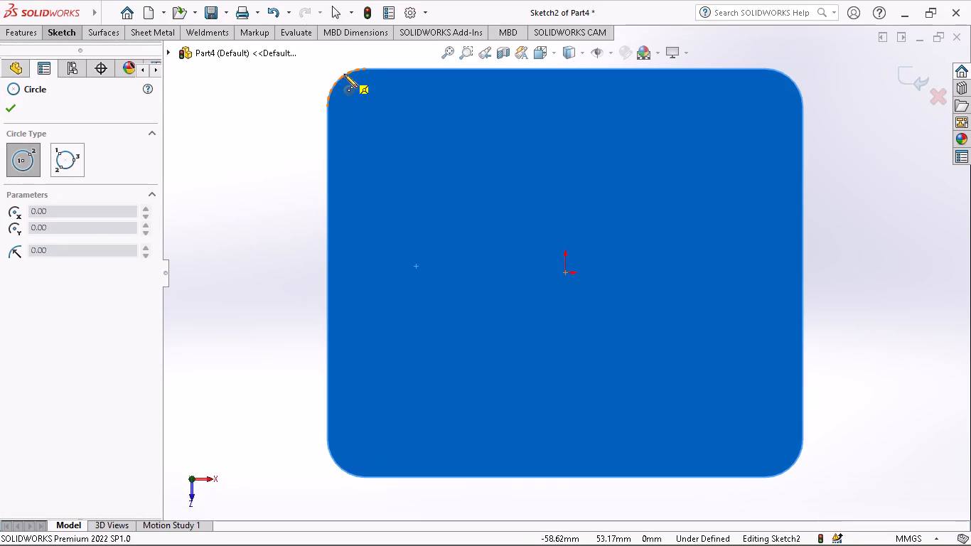
{"action": "left_click", "coordinate": [364, 105]}
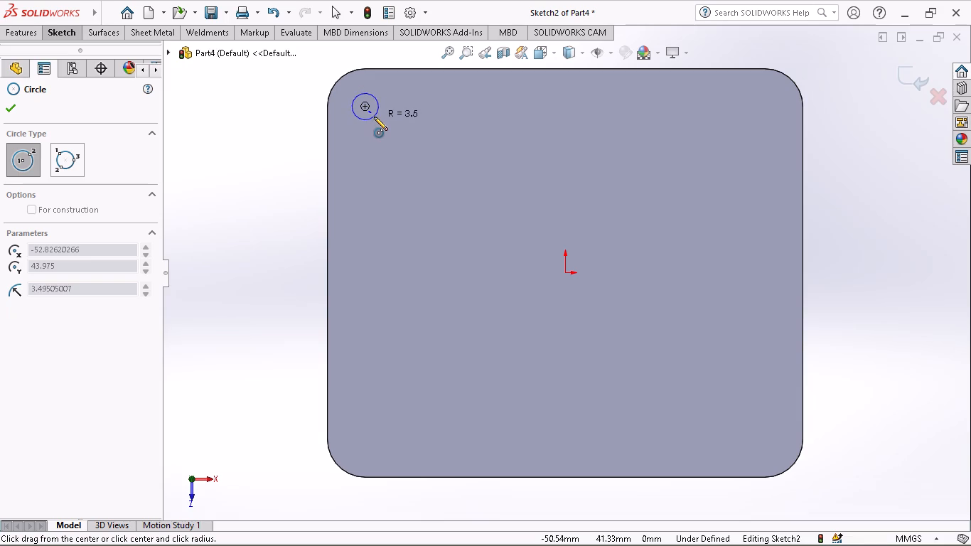
{"action": "left_click", "coordinate": [374, 117]}
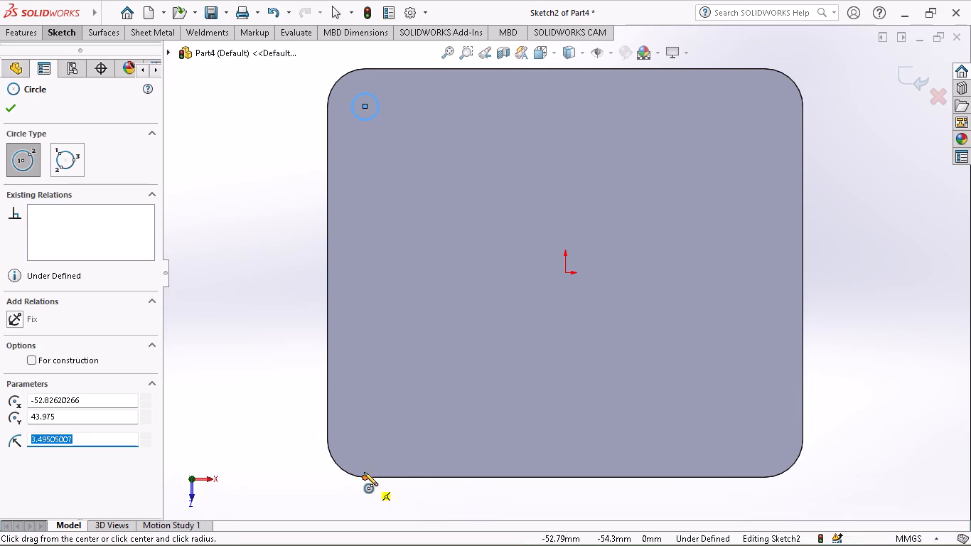
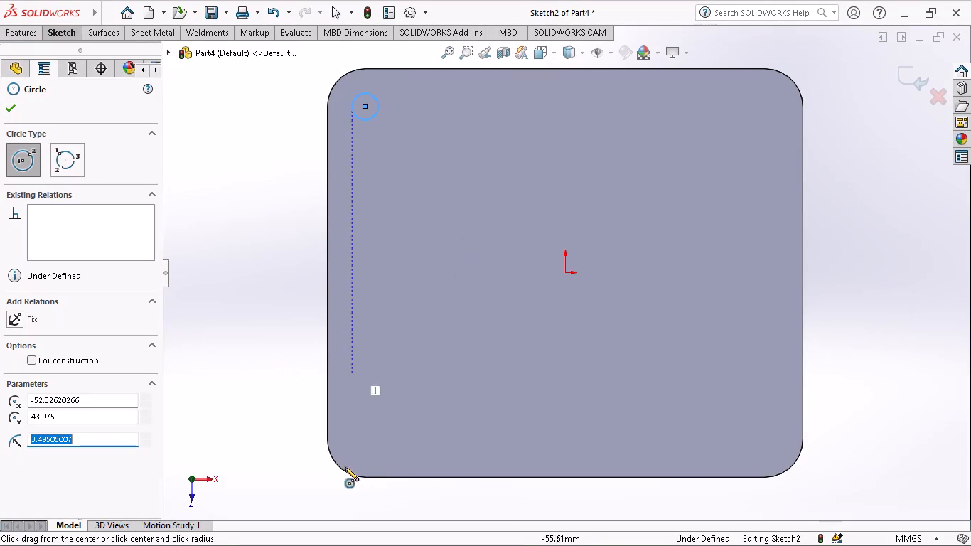
Draw circles concentric with the lower-left, lower-right and upper-right corner arcs, about 4.1, 3.1 and 3.5 mm in radius.
{"action": "left_click", "coordinate": [363, 439]}
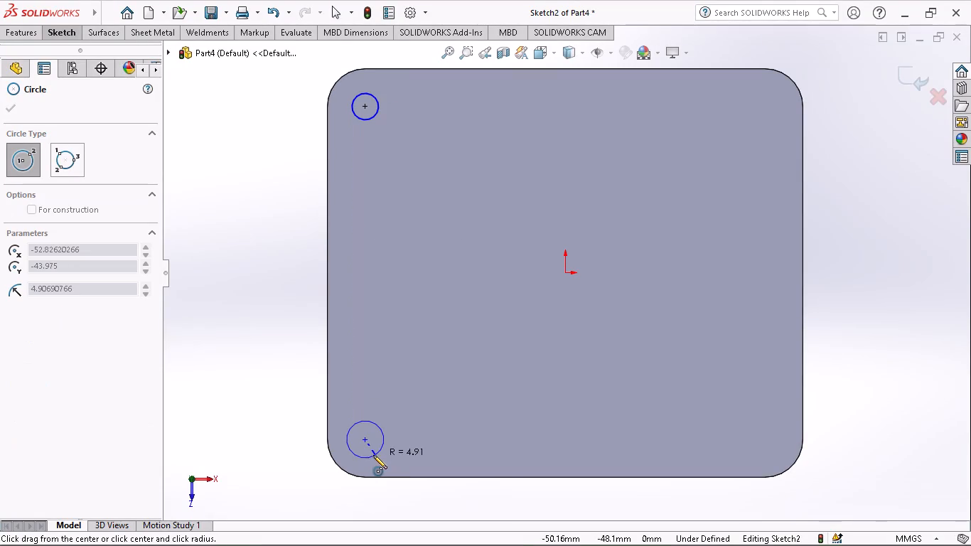
{"action": "left_click", "coordinate": [372, 454]}
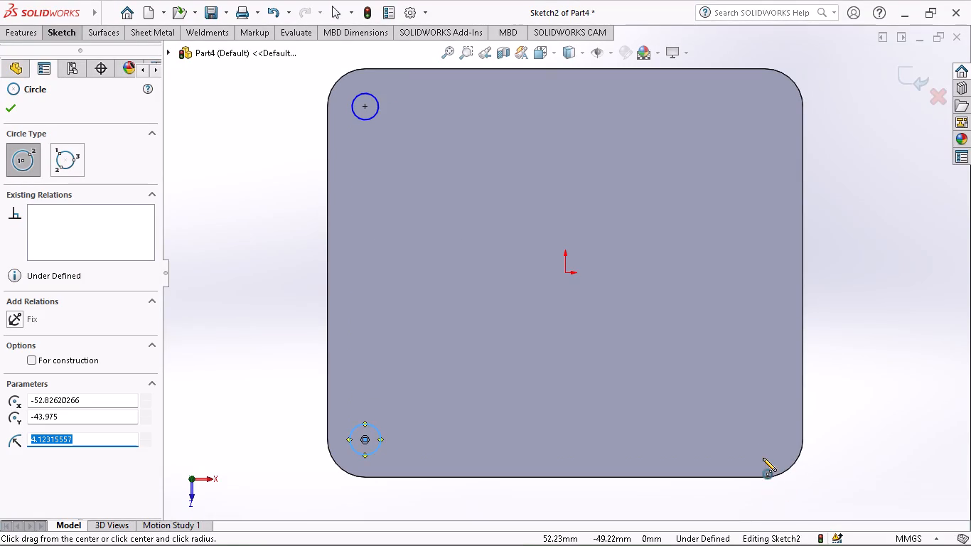
{"action": "left_click", "coordinate": [765, 441]}
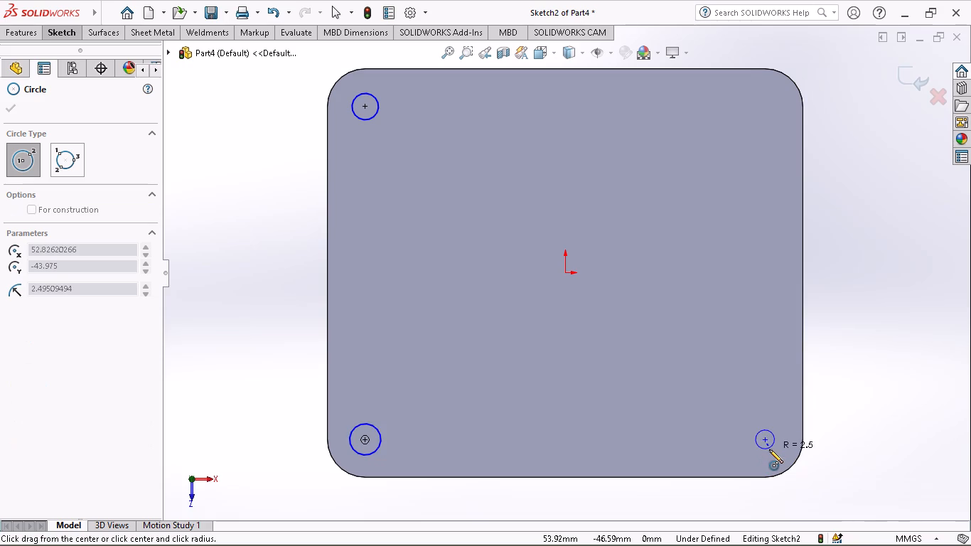
{"action": "left_click", "coordinate": [770, 450]}
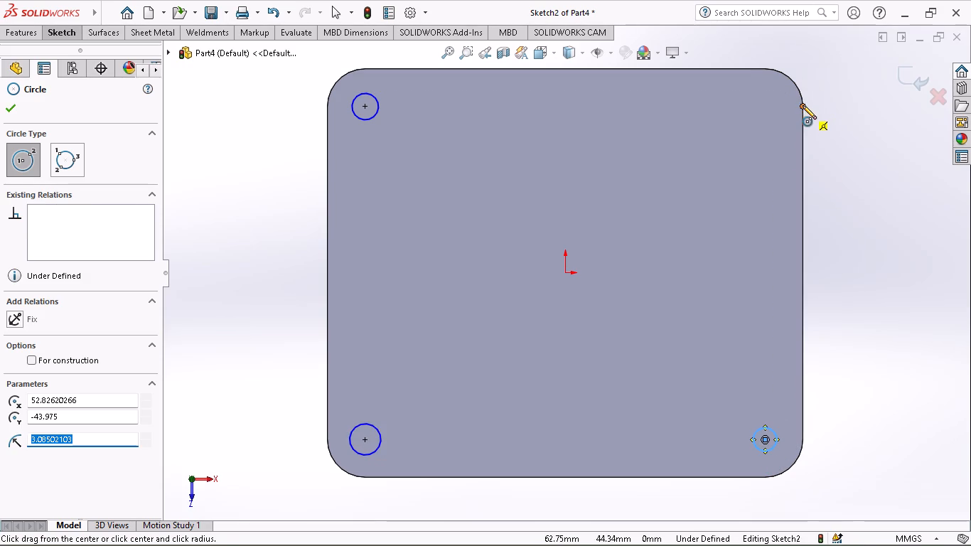
{"action": "left_click", "coordinate": [768, 107]}
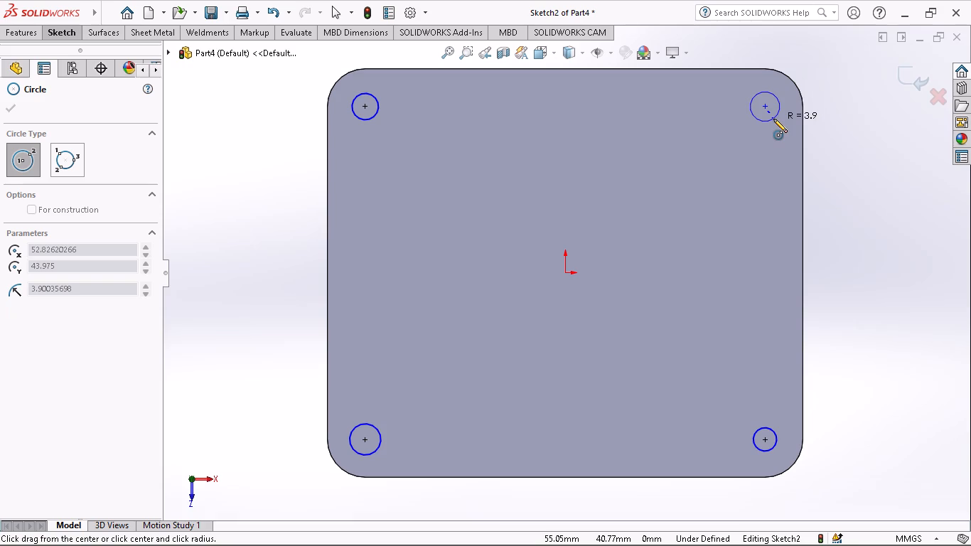
{"action": "left_click", "coordinate": [772, 118]}
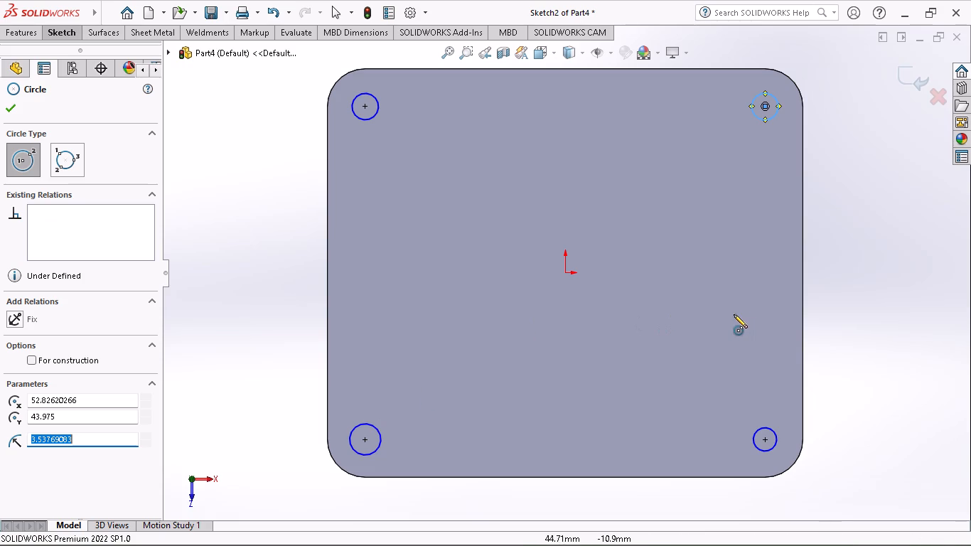
{"action": "key", "text": "Escape"}
Dimension the upper-left corner circle's diameter to 7 mm.
{"action": "left_click", "coordinate": [54, 31]}
{"action": "left_click", "coordinate": [62, 68]}
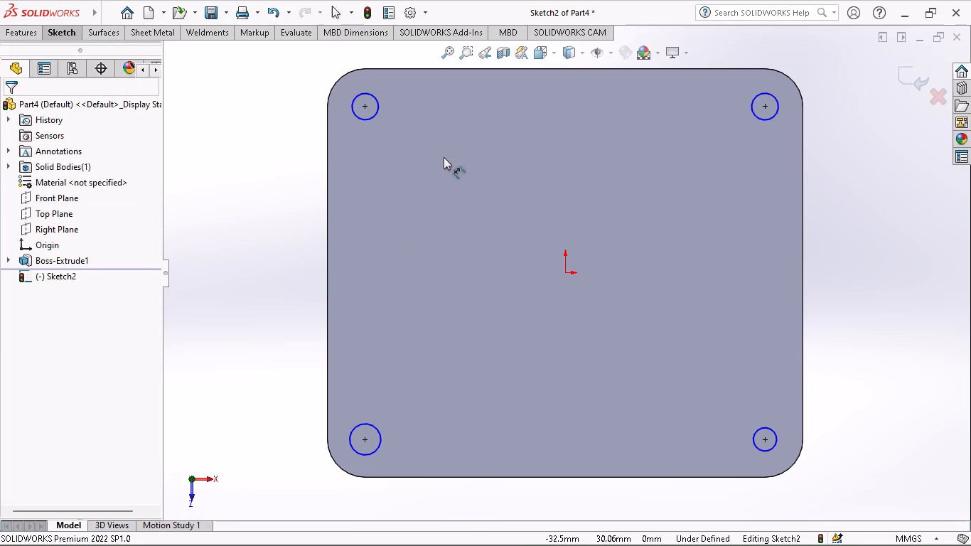
{"action": "left_click", "coordinate": [377, 112]}
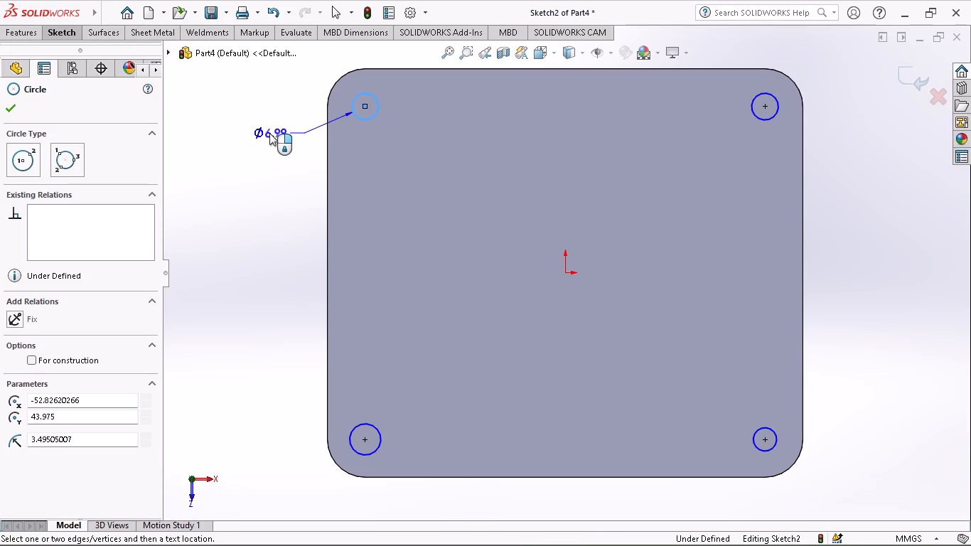
{"action": "left_click", "coordinate": [269, 133]}
{"action": "key", "text": "7"}
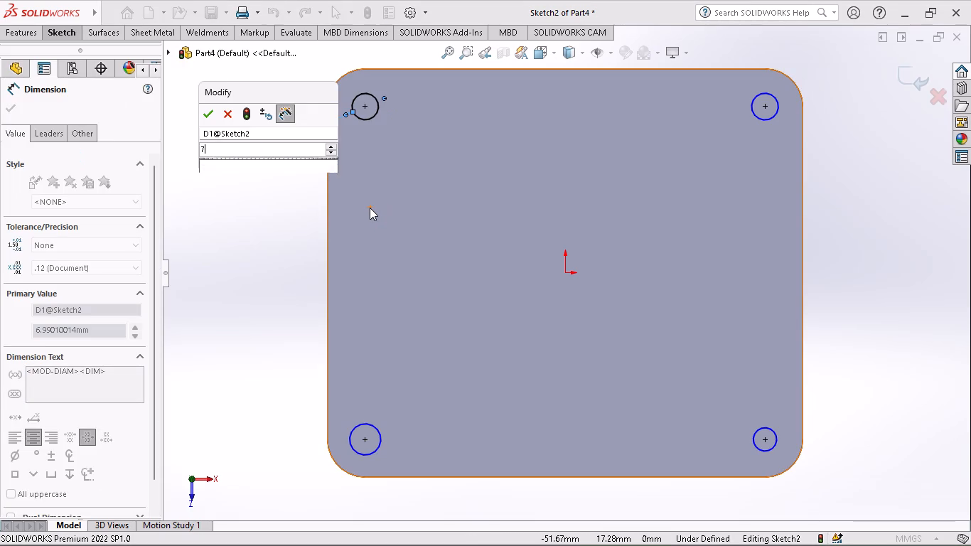
{"action": "key", "text": "Return"}
{"action": "key", "text": "Escape"}
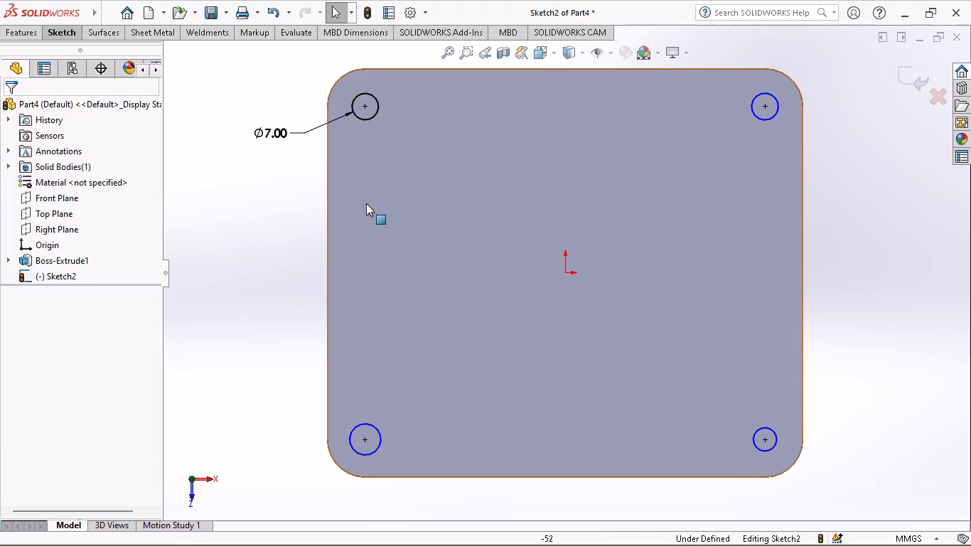
Make all four corner circles the same size with an Equal relation.
{"action": "left_click", "coordinate": [375, 118], "text": "shift"}
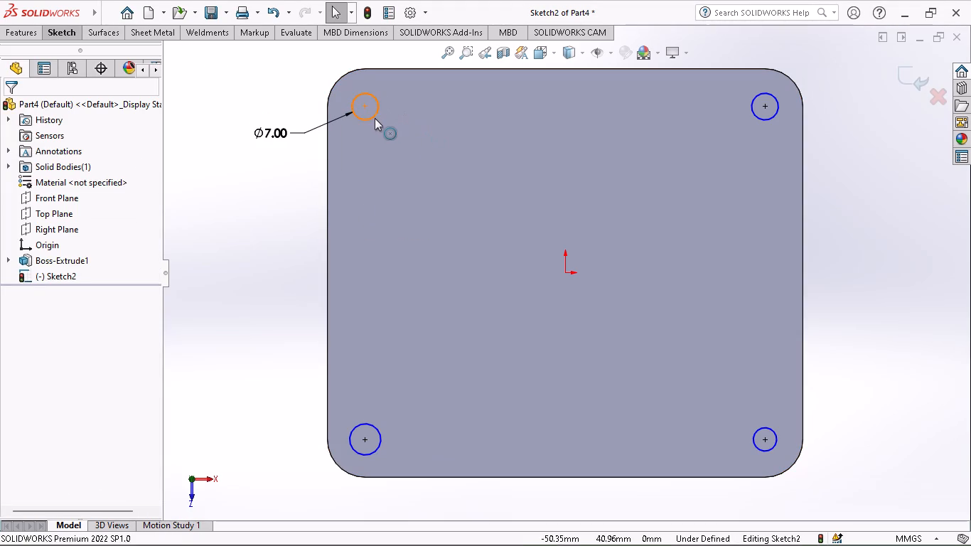
{"action": "left_click", "coordinate": [371, 424], "text": "shift"}
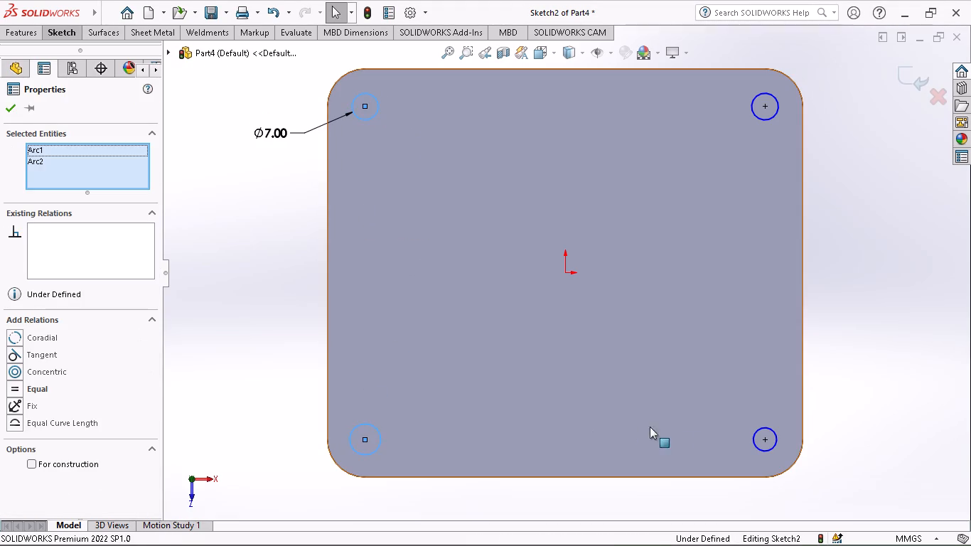
{"action": "left_click", "coordinate": [753, 447], "text": "shift"}
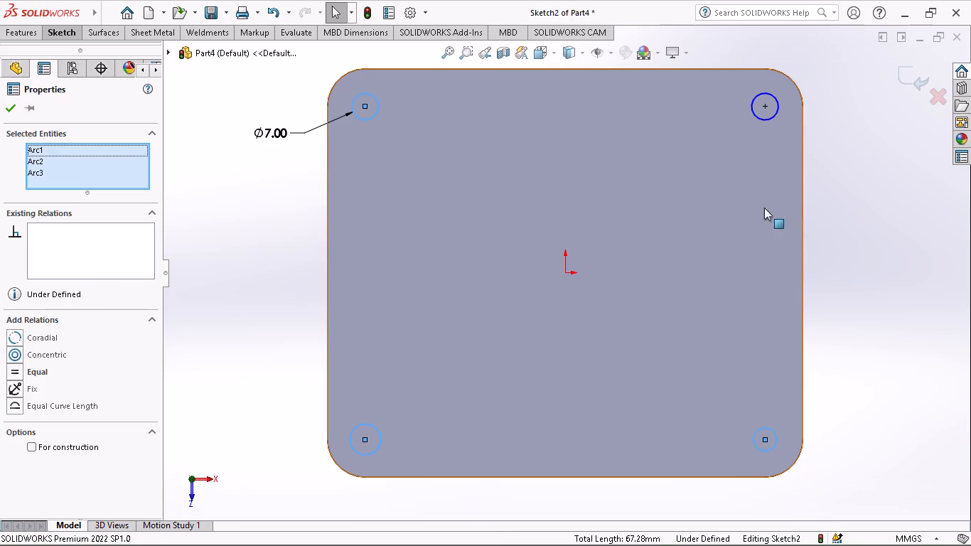
{"action": "left_click", "coordinate": [751, 114], "text": "shift"}
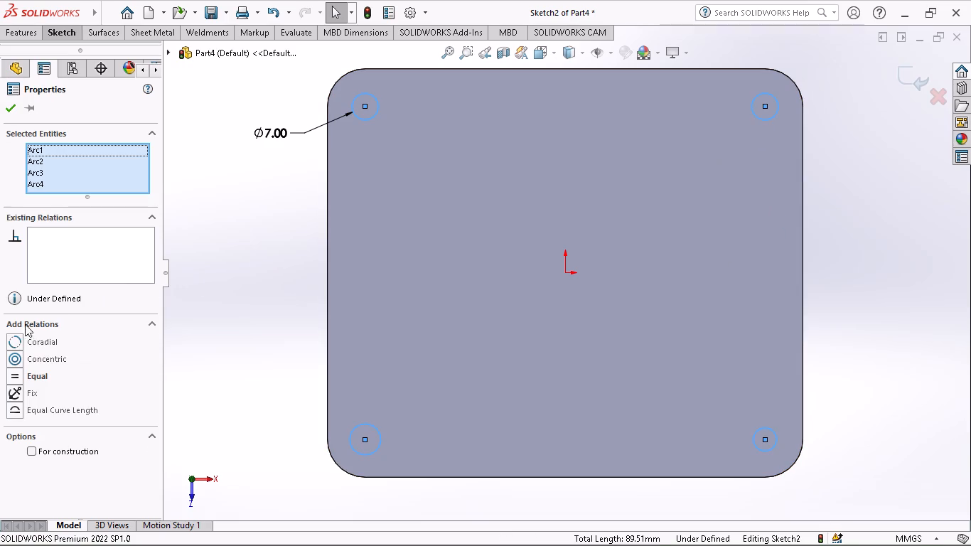
{"action": "left_click", "coordinate": [14, 372]}
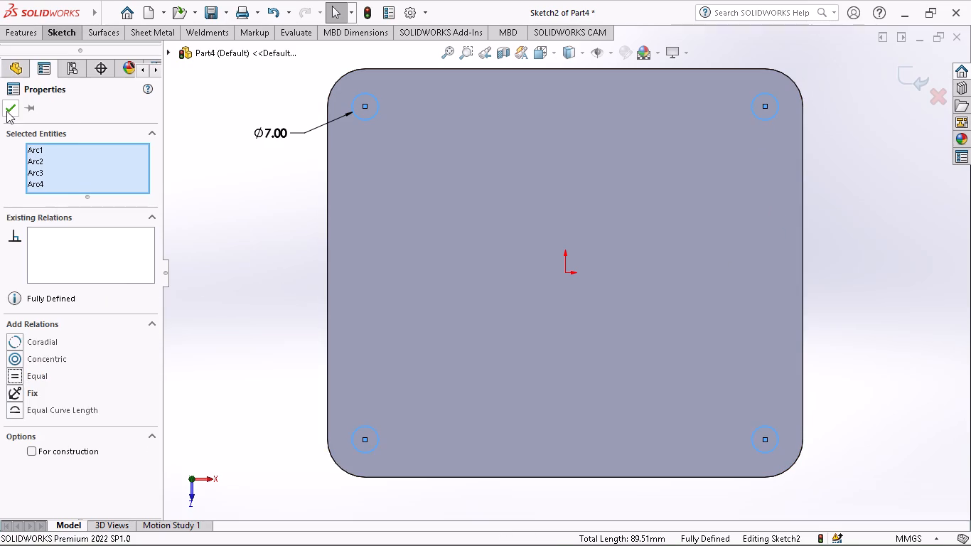
{"action": "left_click", "coordinate": [6, 112]}
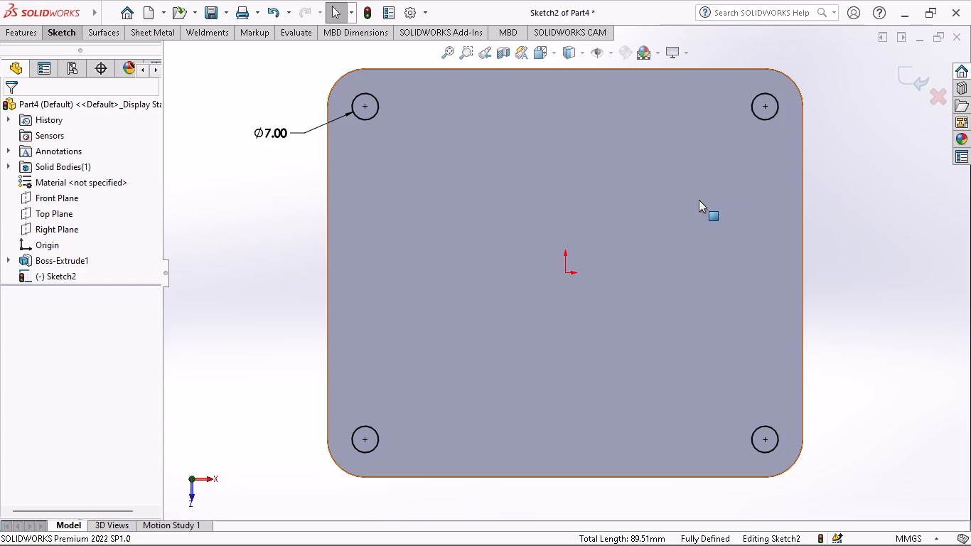
Draw a larger circle about 9.8 mm in radius, concentric with the lower-left corner circle.
{"action": "left_click", "coordinate": [77, 27]}
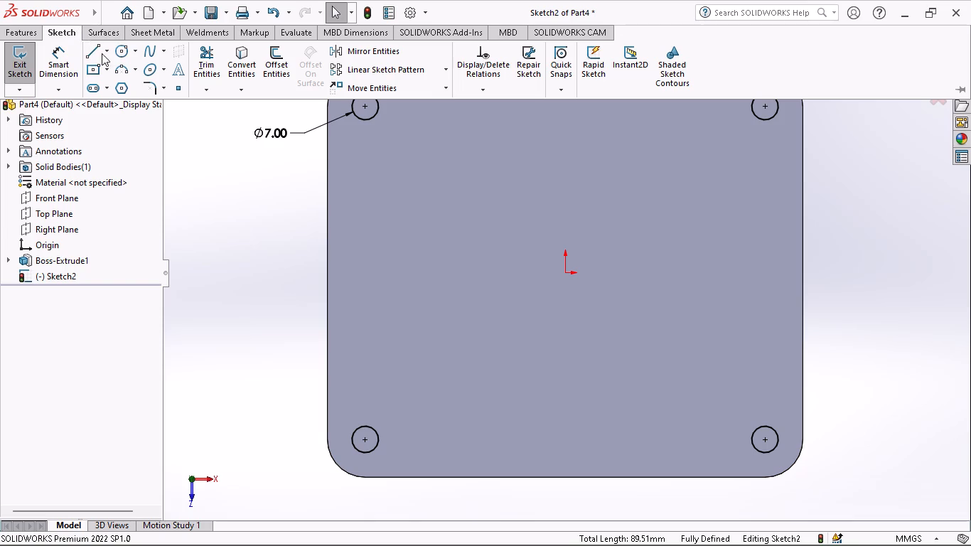
{"action": "left_click", "coordinate": [121, 51]}
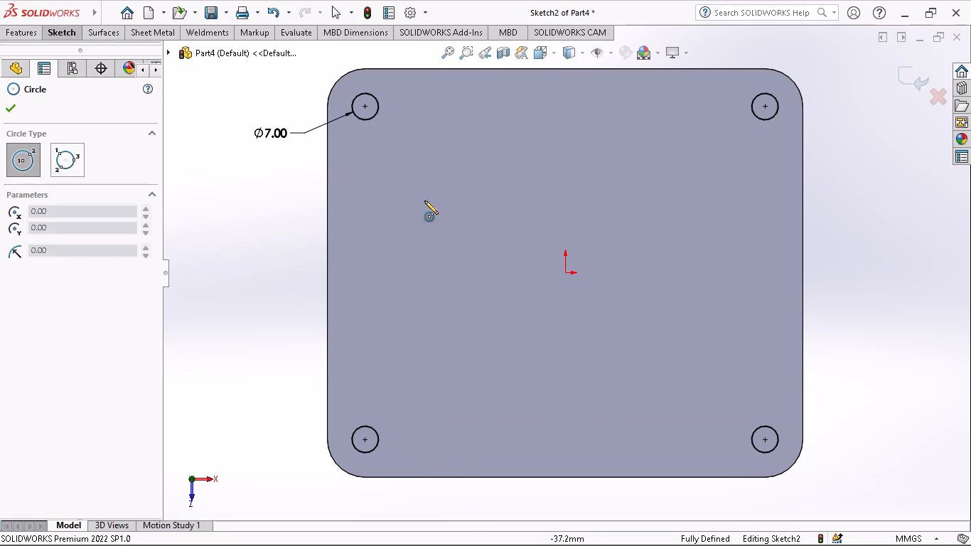
{"action": "left_click", "coordinate": [364, 439]}
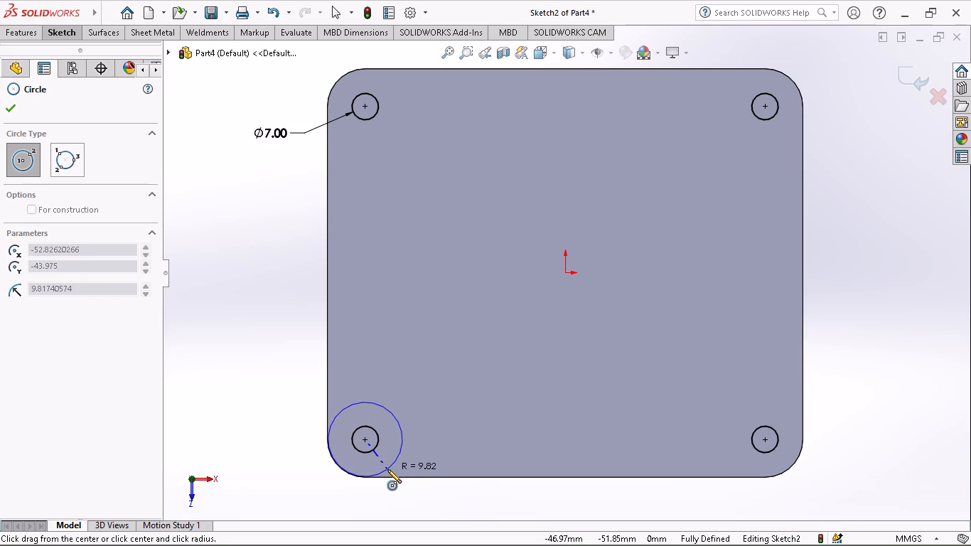
{"action": "left_click", "coordinate": [387, 469]}
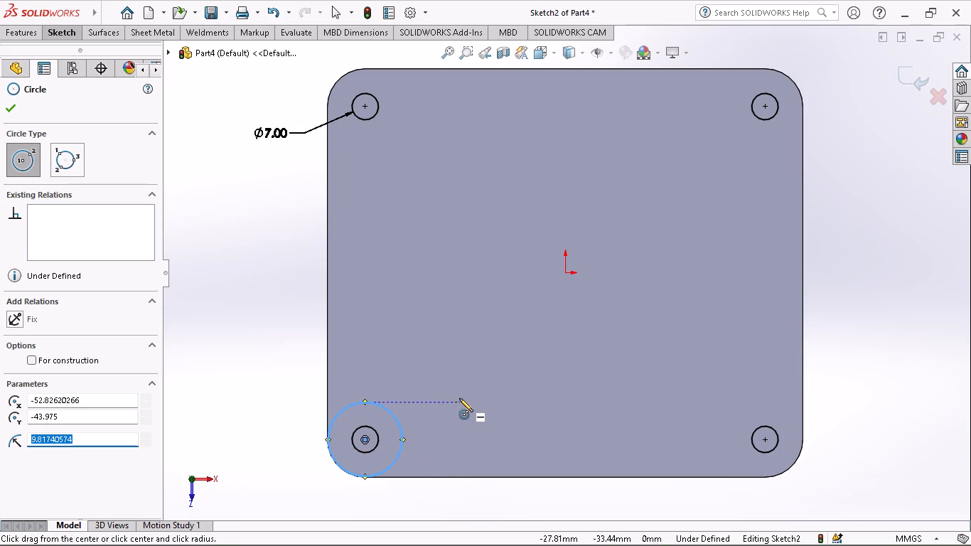
Sketch three connected lines from the lower-left outer circle towards the plate's centre and back to it, the first about 20 mm long and the second perpendicular.
{"action": "left_click", "coordinate": [66, 35]}
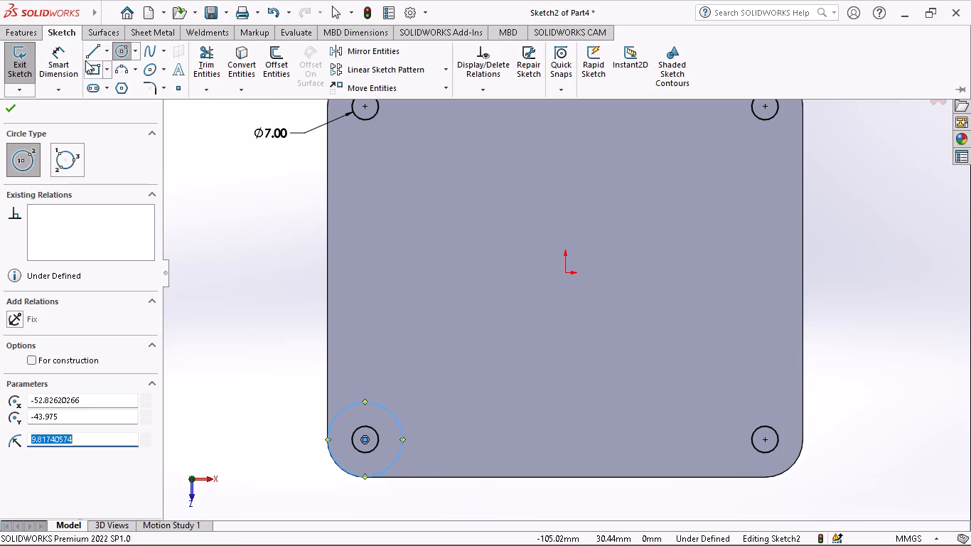
{"action": "left_click", "coordinate": [95, 49]}
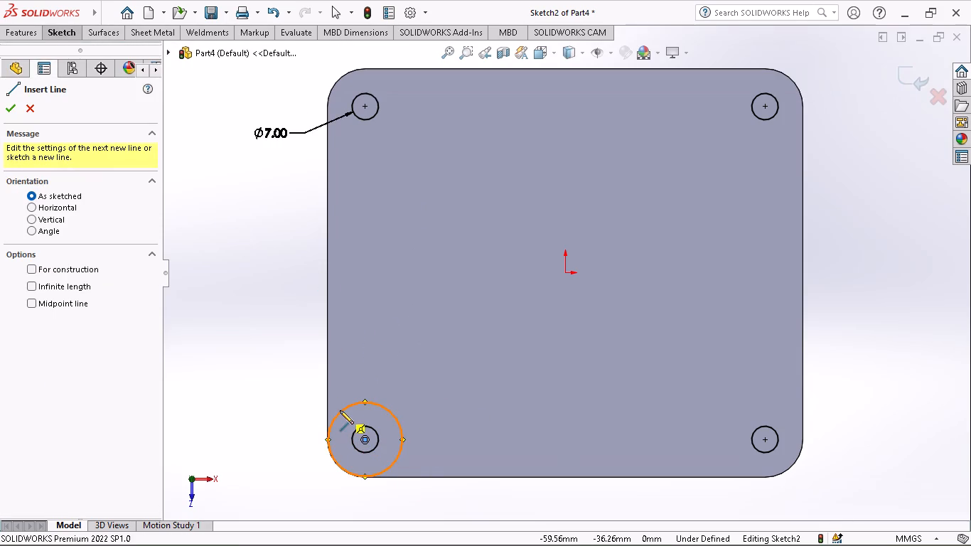
{"action": "left_click", "coordinate": [340, 410]}
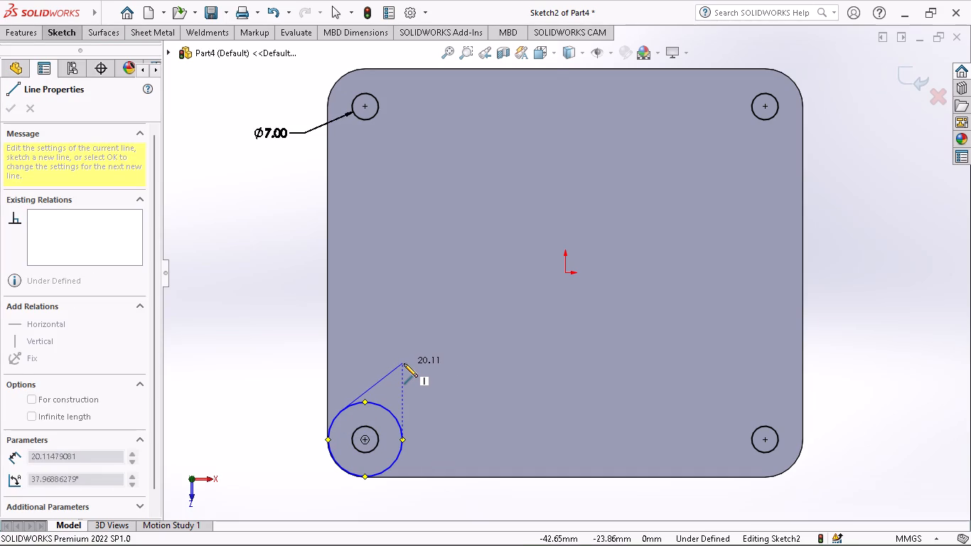
{"action": "left_click", "coordinate": [404, 363]}
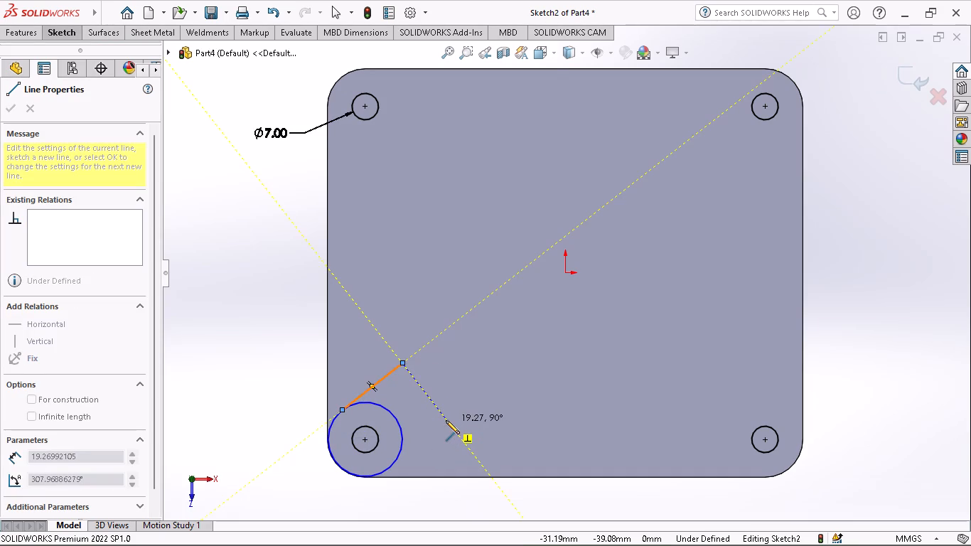
{"action": "left_click", "coordinate": [445, 415]}
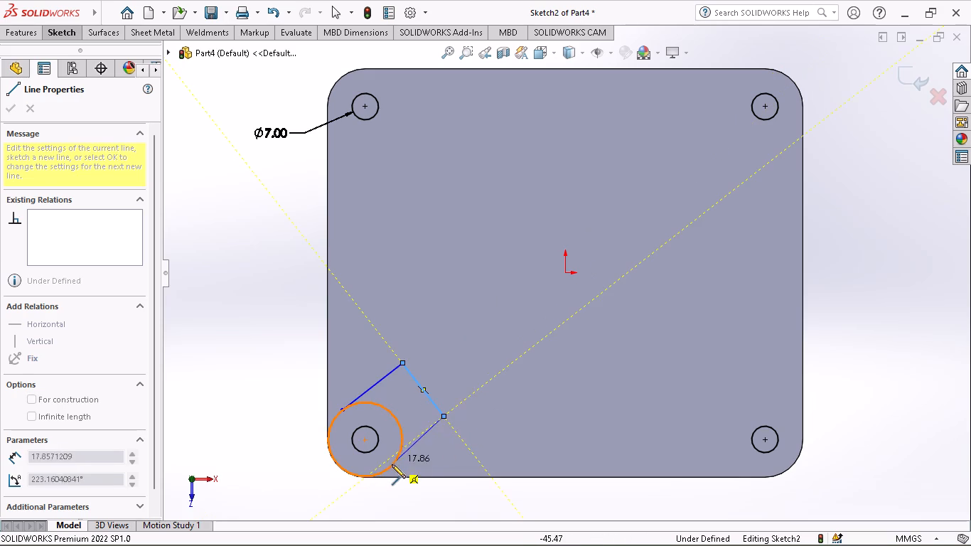
{"action": "left_click", "coordinate": [387, 469]}
{"action": "right_click", "coordinate": [500, 369]}
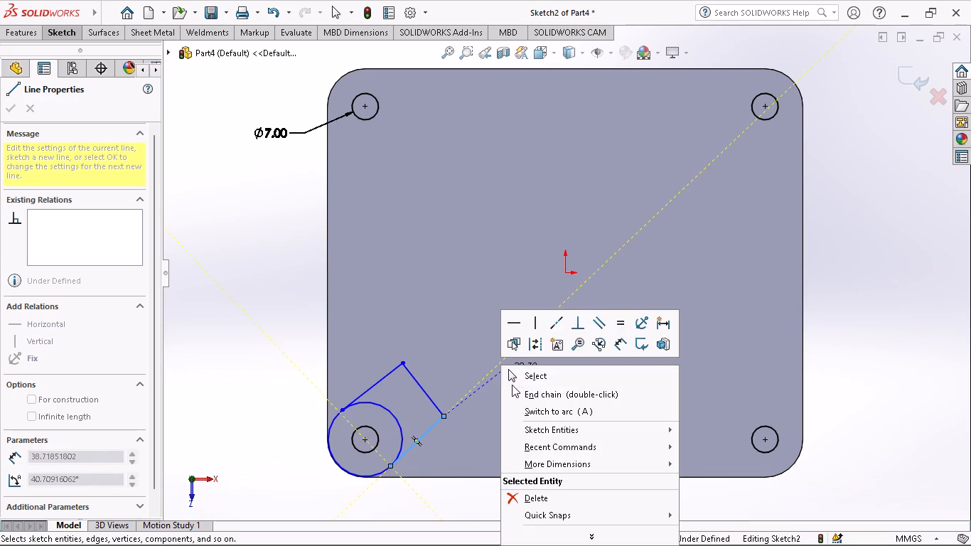
{"action": "left_click", "coordinate": [512, 371]}
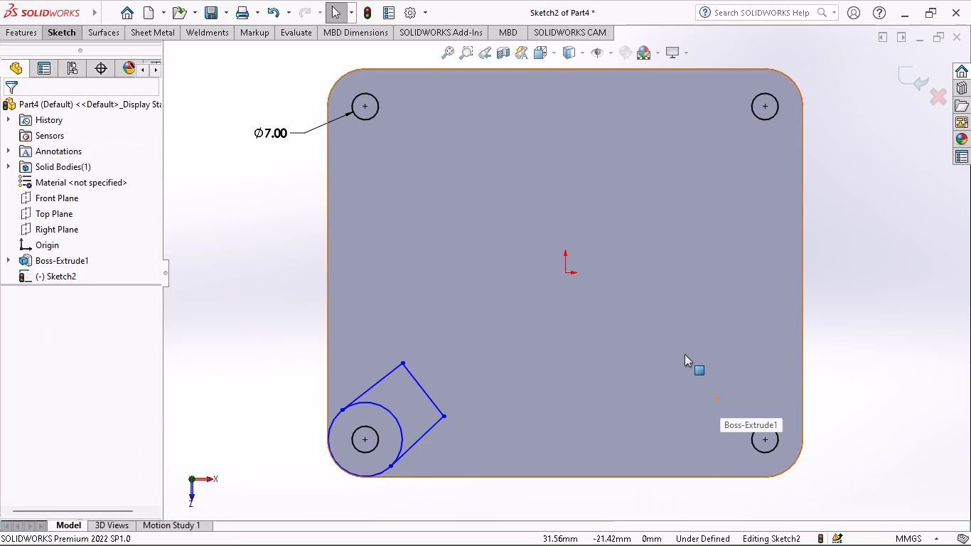
Draw outer circles concentric with the upper-left, upper-right and lower-right corner circles, about 9.6, 9.8 and 10 mm in radius.
{"action": "left_click", "coordinate": [49, 36]}
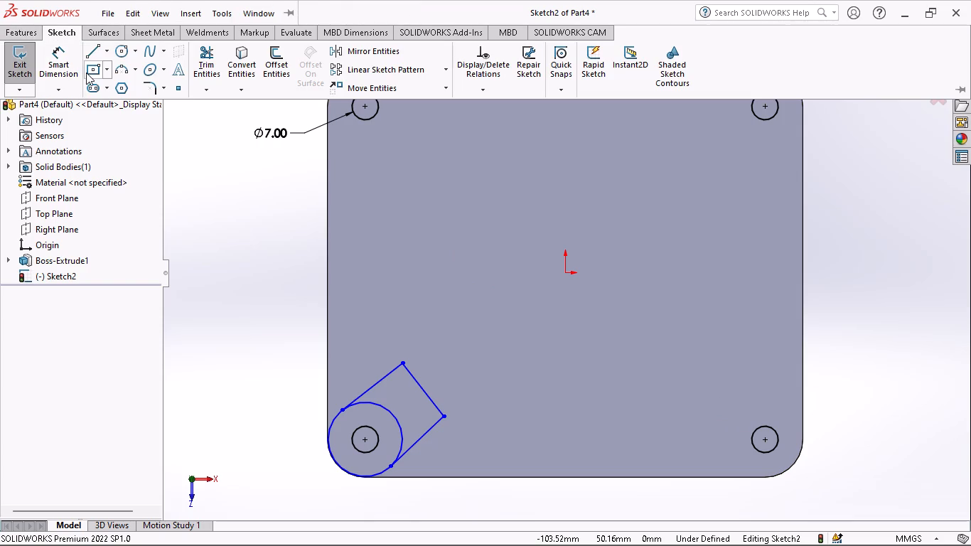
{"action": "left_click", "coordinate": [117, 58]}
{"action": "left_click", "coordinate": [367, 106]}
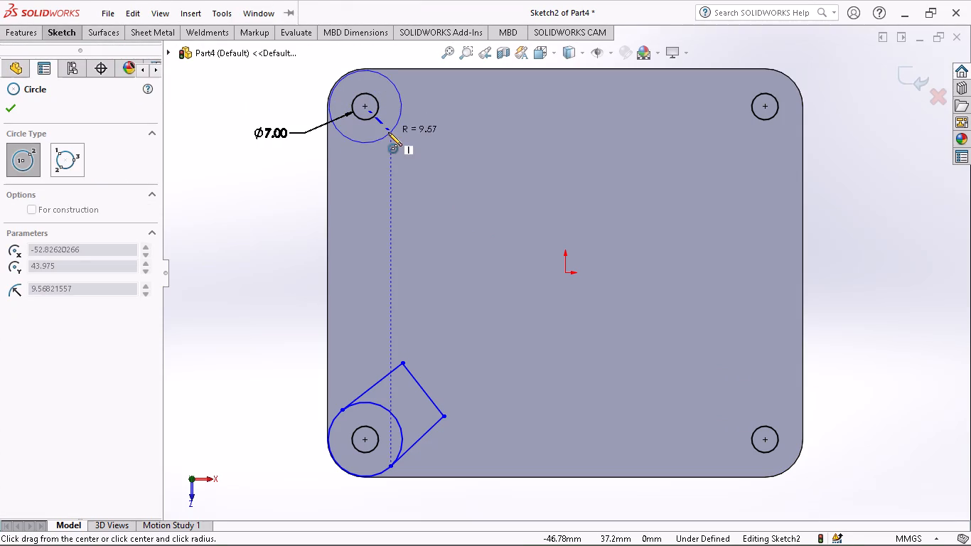
{"action": "left_click", "coordinate": [390, 132]}
{"action": "left_click", "coordinate": [765, 107]}
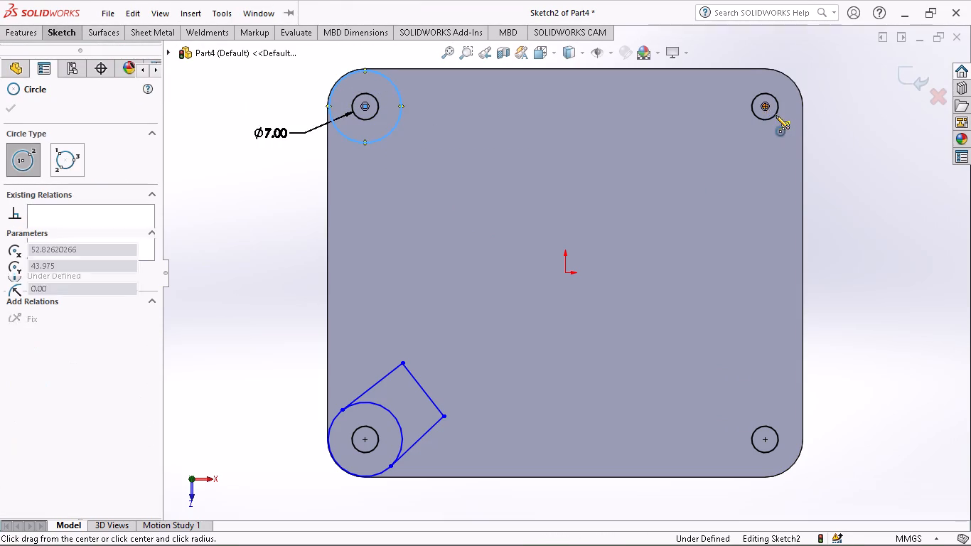
{"action": "left_click", "coordinate": [792, 132]}
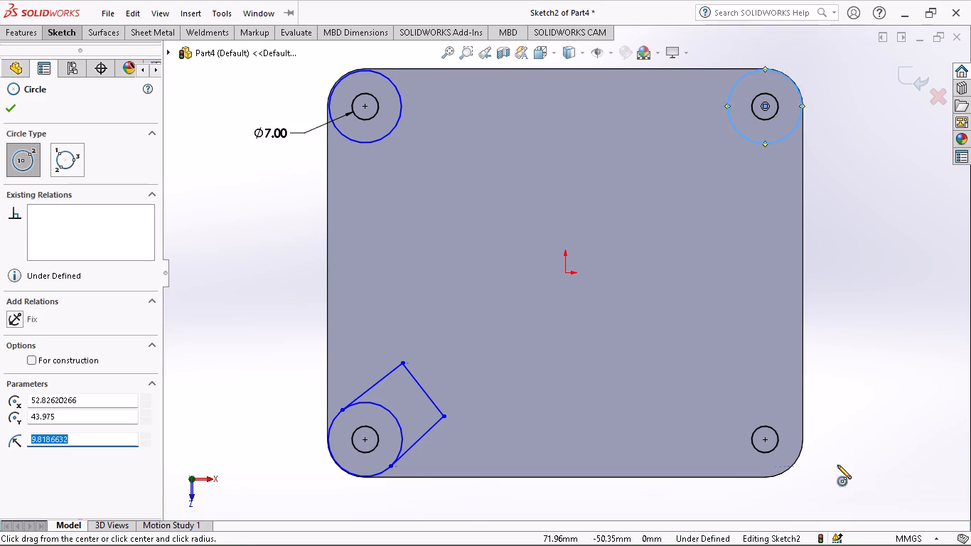
{"action": "left_click", "coordinate": [764, 439]}
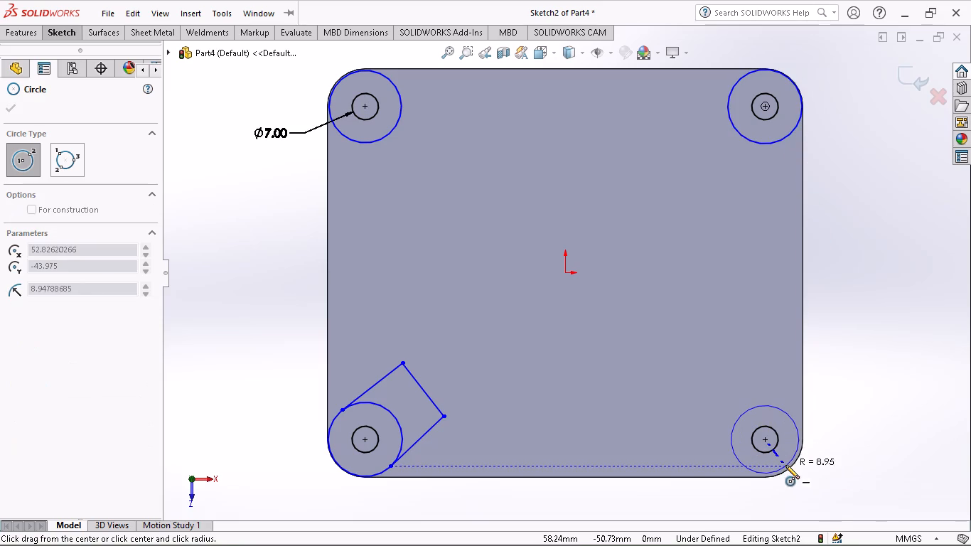
{"action": "left_click", "coordinate": [787, 468]}
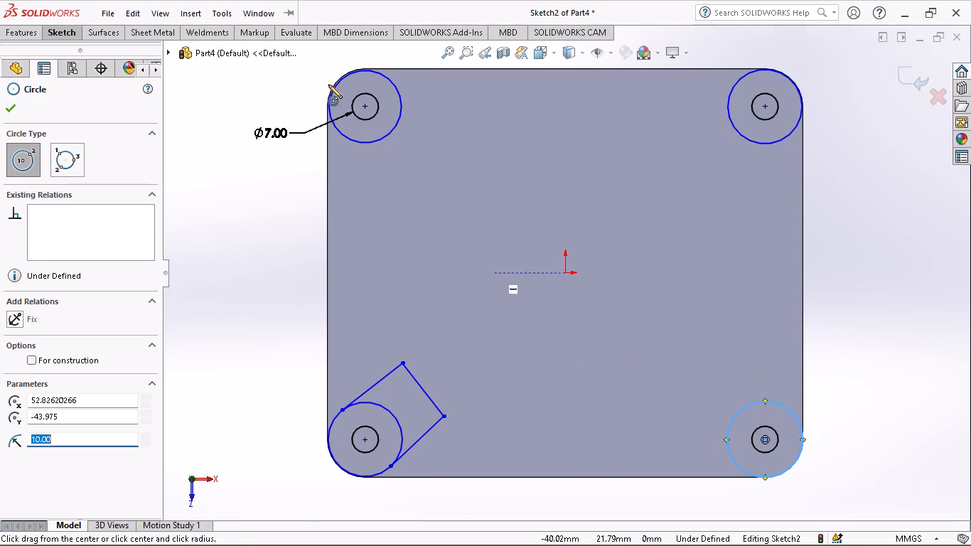
Draw three-point corner rectangles at 45°, about 14 mm wide, extending inward from the upper-left, upper-right and lower-right outer circles.
{"action": "left_click", "coordinate": [54, 28]}
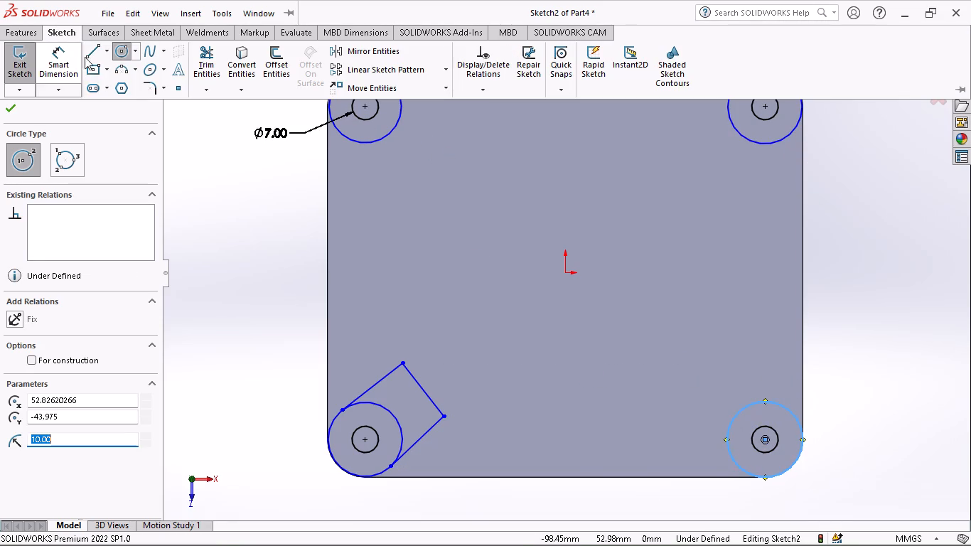
{"action": "left_click", "coordinate": [106, 75]}
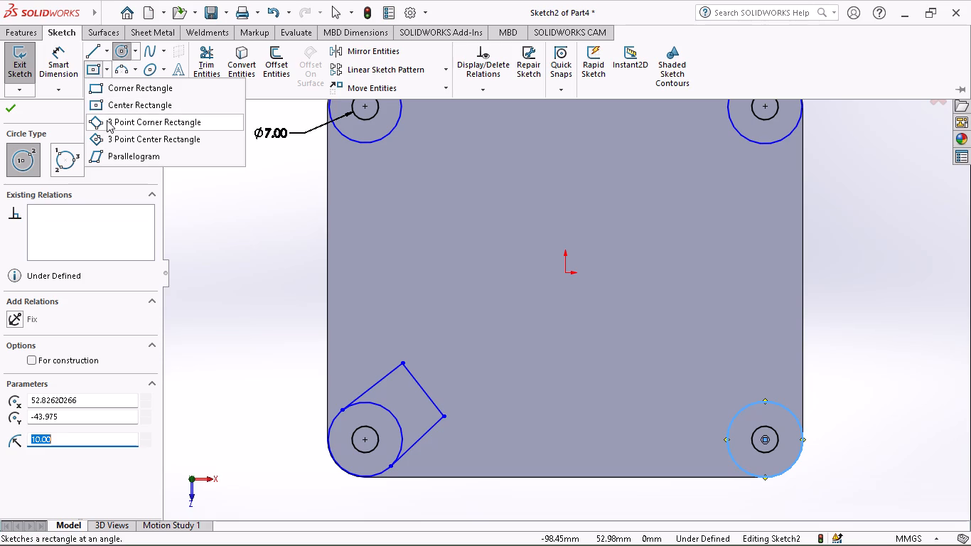
{"action": "left_click", "coordinate": [109, 116]}
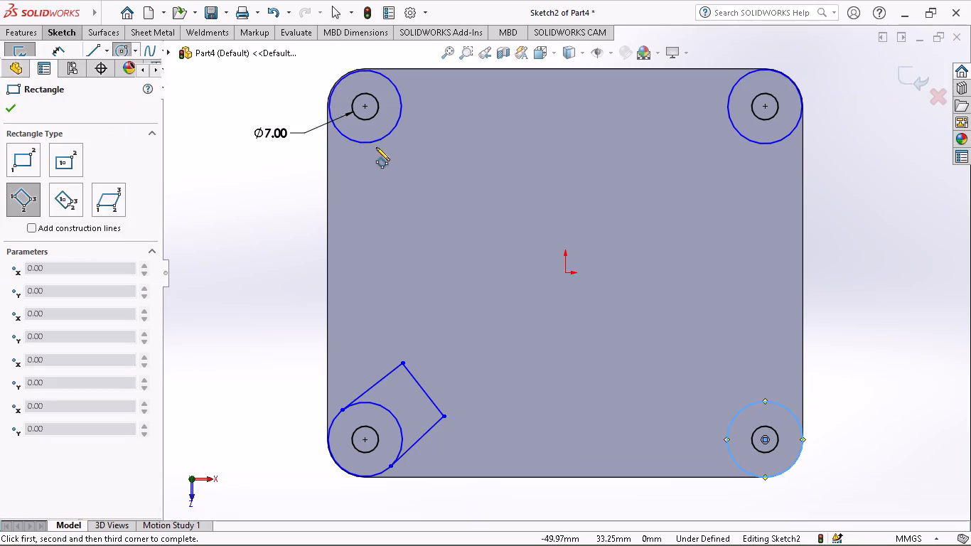
{"action": "left_click", "coordinate": [364, 145]}
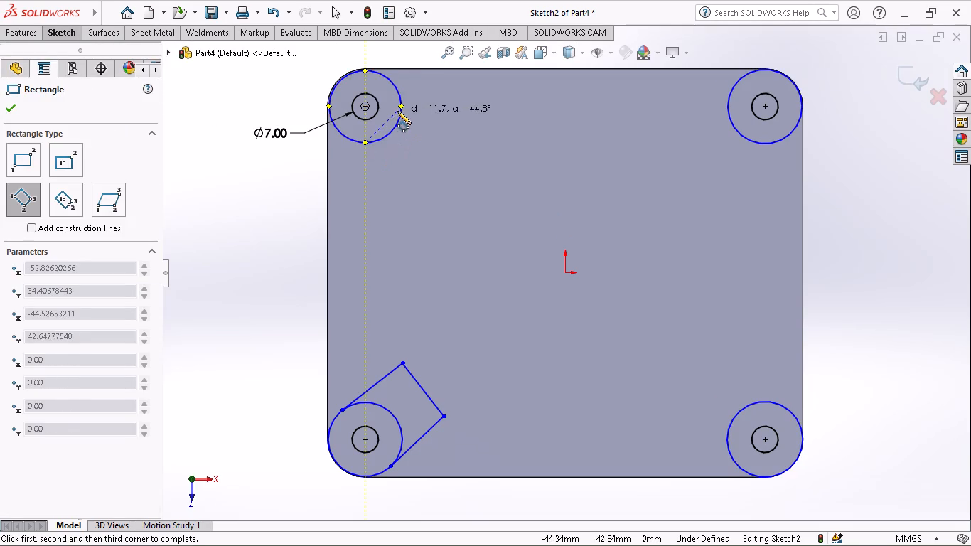
{"action": "left_click", "coordinate": [400, 107]}
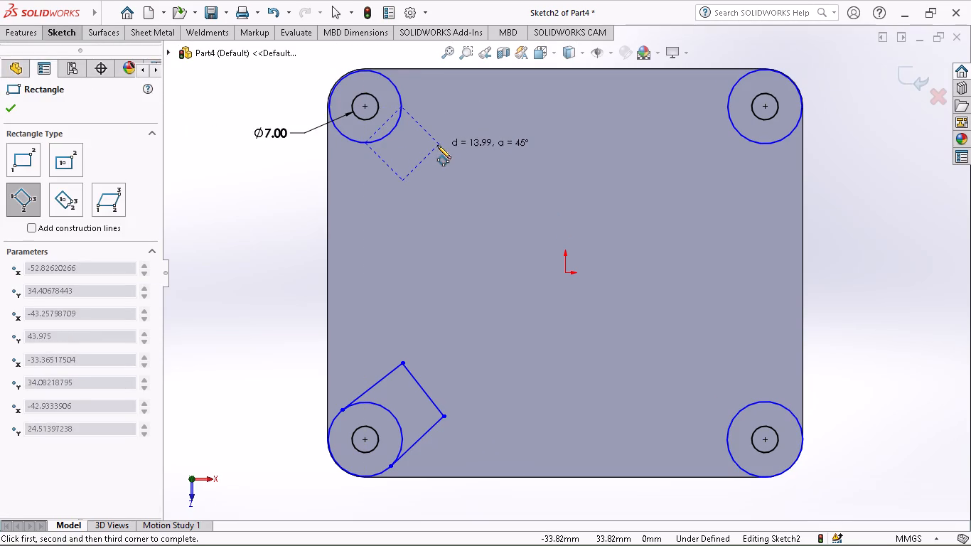
{"action": "left_click", "coordinate": [437, 145]}
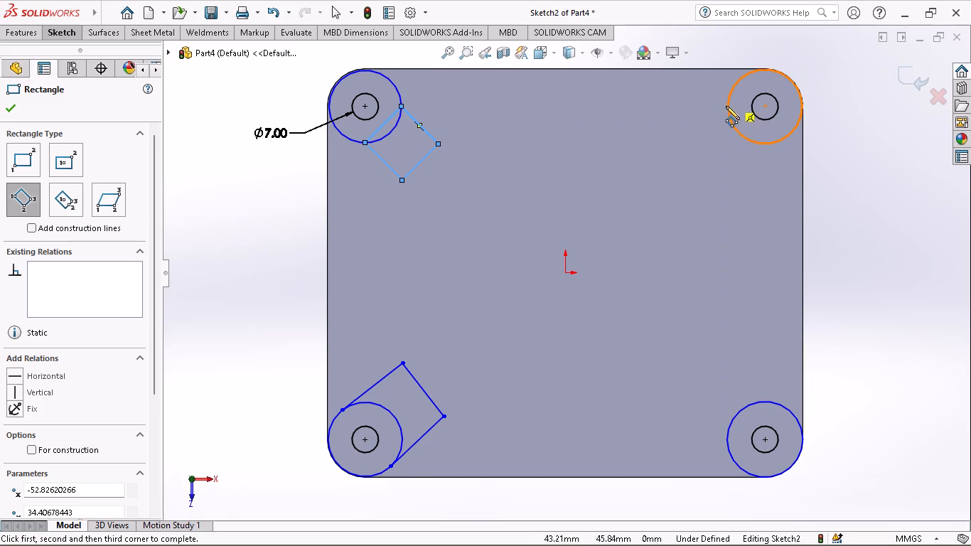
{"action": "left_click", "coordinate": [726, 109]}
{"action": "left_click", "coordinate": [761, 144]}
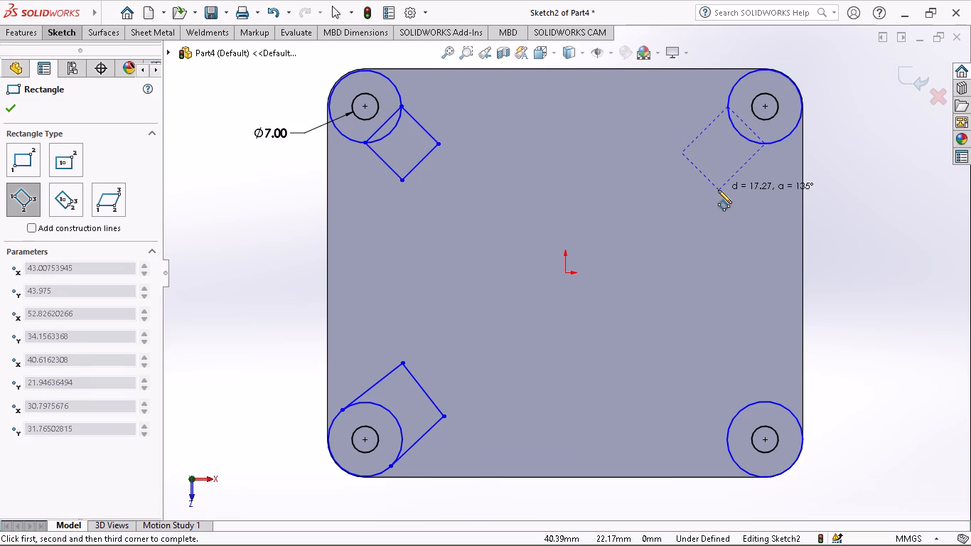
{"action": "left_click", "coordinate": [722, 186]}
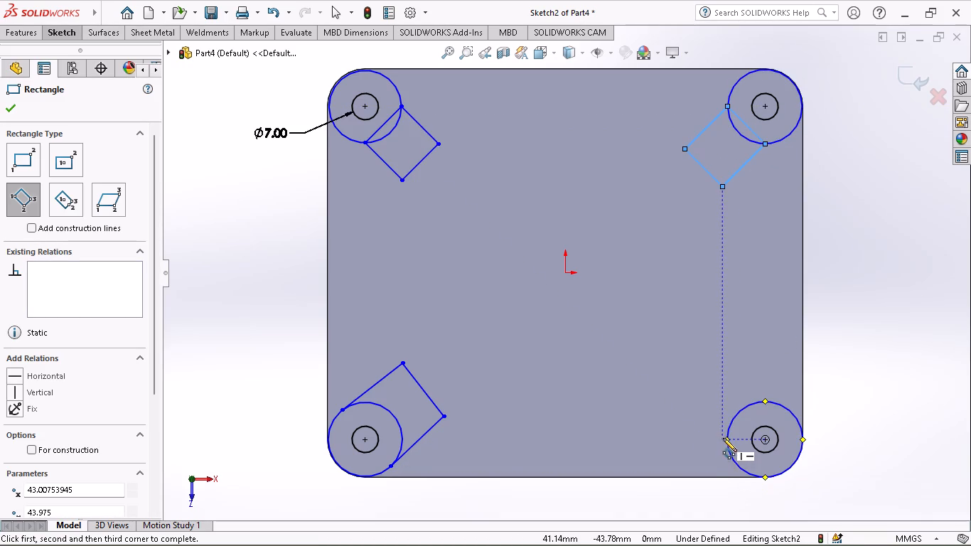
{"action": "left_click", "coordinate": [725, 438]}
{"action": "left_click", "coordinate": [765, 401]}
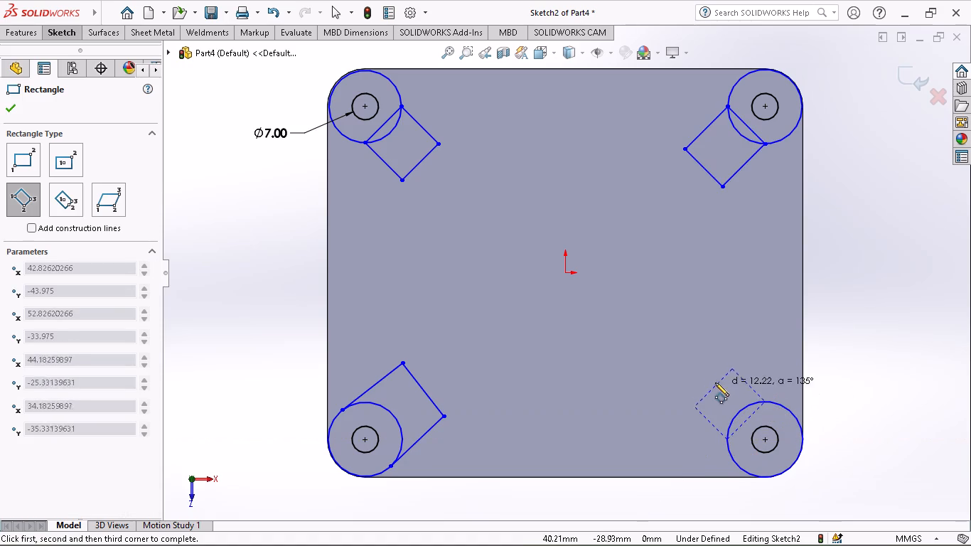
{"action": "left_click", "coordinate": [707, 375]}
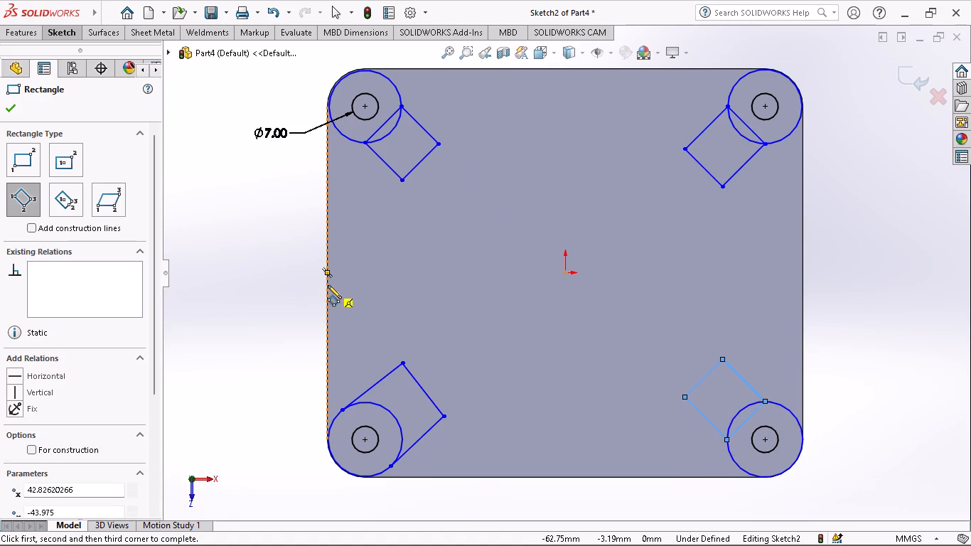
{"action": "key", "text": "Escape"}
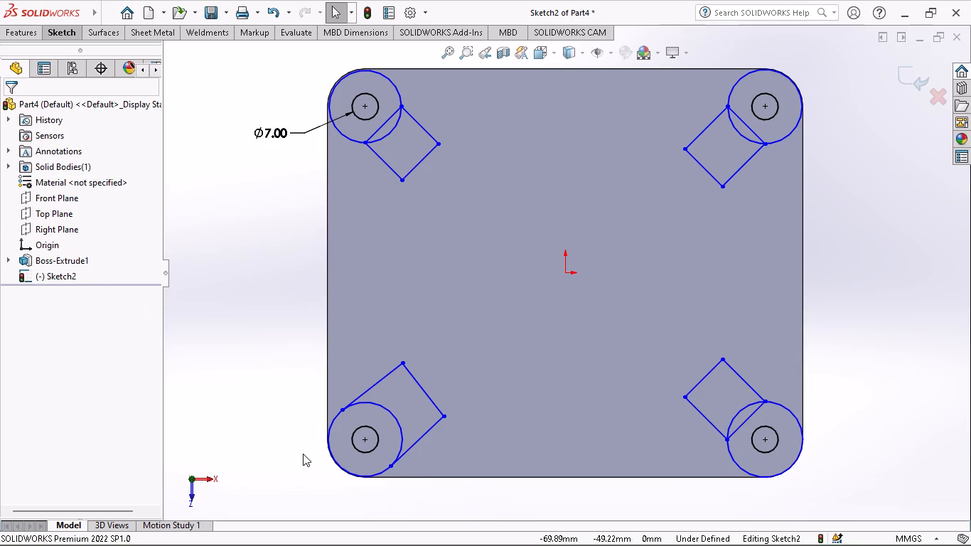
Try to select the three connected lines of the outline at the lower-left outer circle.
{"action": "left_click_drag", "start_coordinate": [451, 449], "coordinate": [390, 341]}
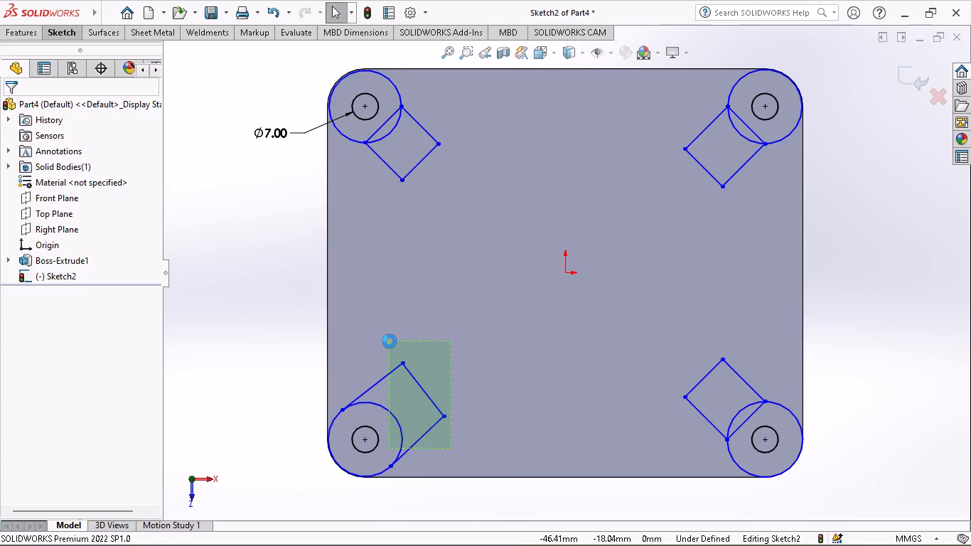
{"action": "left_click", "coordinate": [455, 441]}
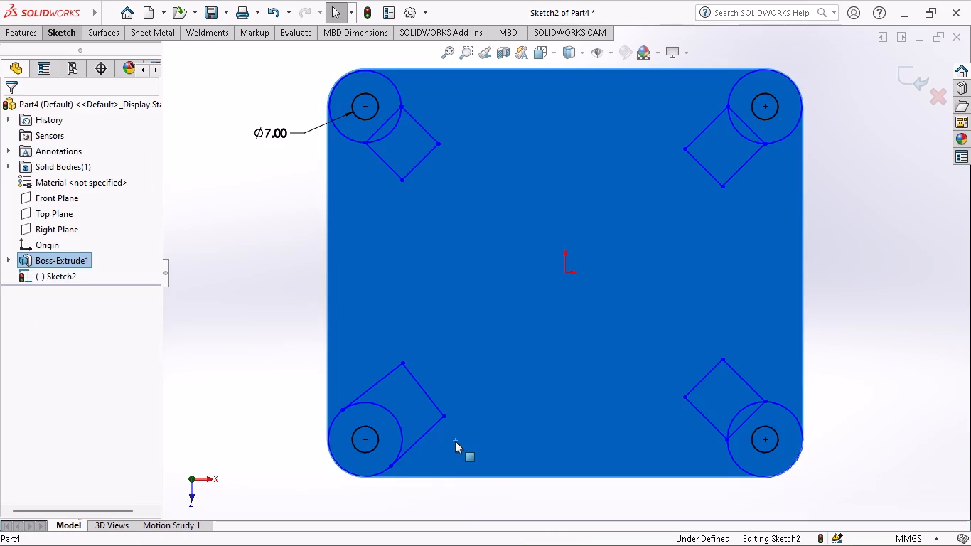
{"action": "left_click_drag", "start_coordinate": [431, 445], "coordinate": [425, 382]}
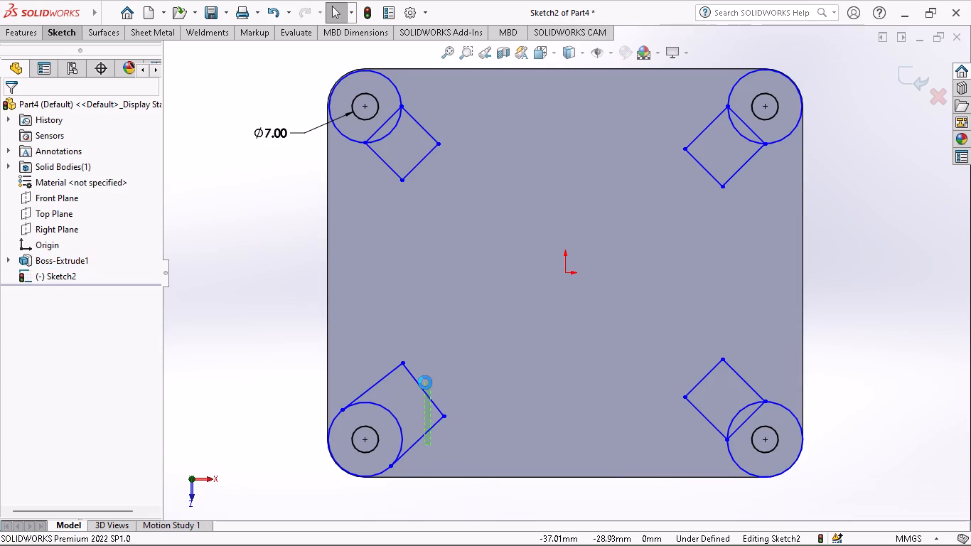
{"action": "right_click", "coordinate": [452, 420]}
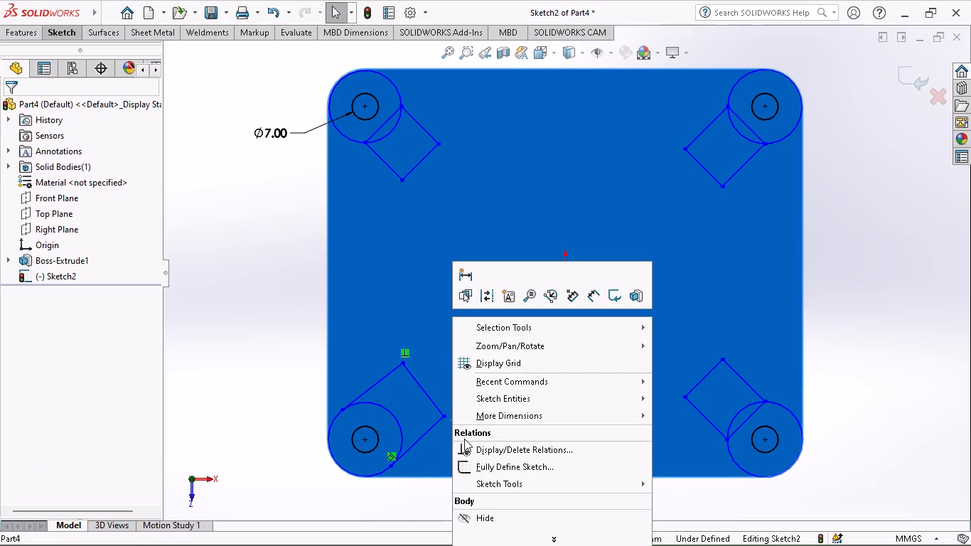
{"action": "left_click", "coordinate": [439, 349]}
{"action": "left_click", "coordinate": [440, 440]}
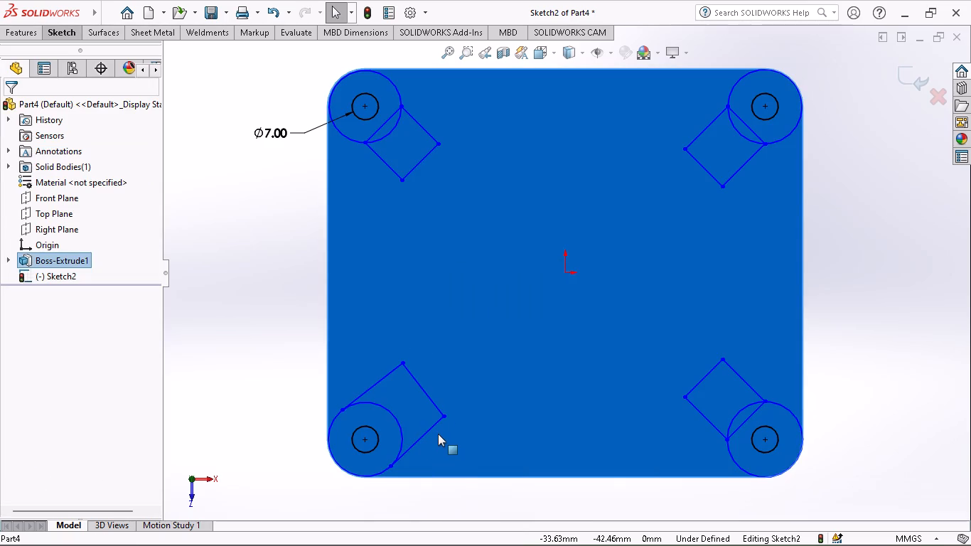
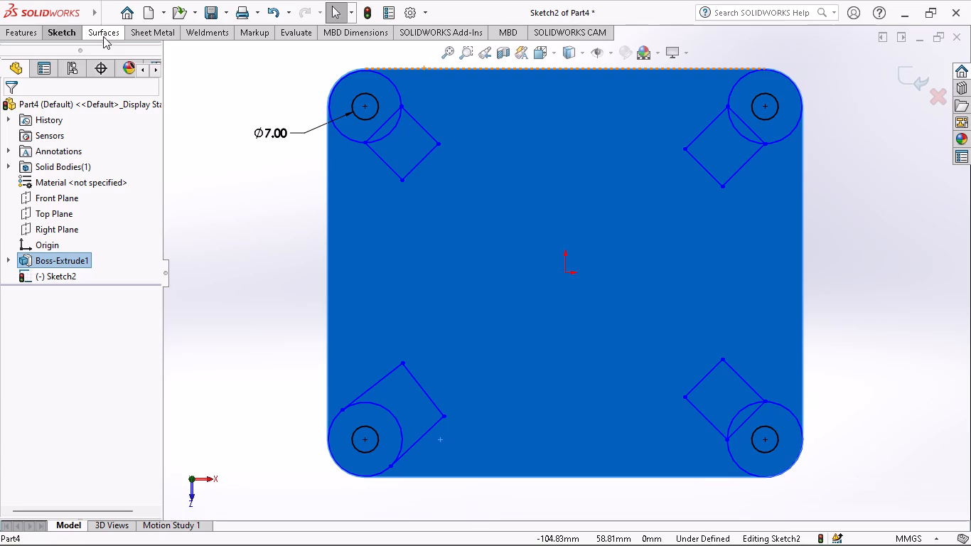
Trim the rectangle edges crossing inside the upper-left, lower-right and upper-right outer circles, using trim to closest.
{"action": "left_click", "coordinate": [75, 29]}
{"action": "left_click", "coordinate": [214, 54]}
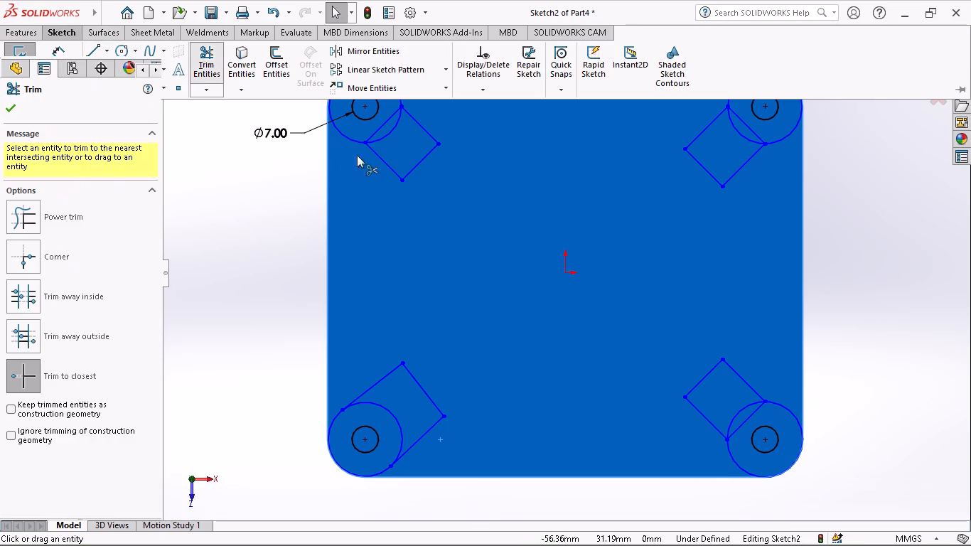
{"action": "left_click", "coordinate": [382, 124]}
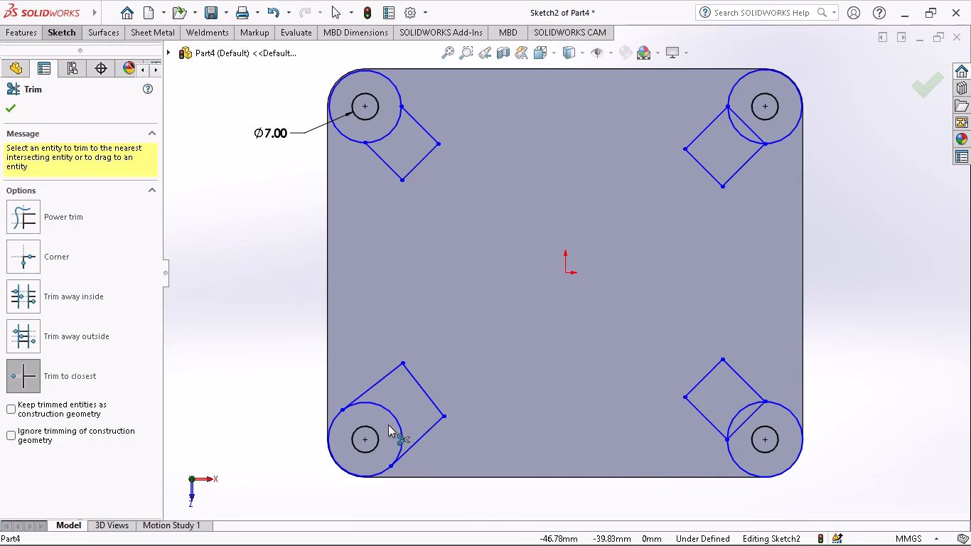
{"action": "left_click", "coordinate": [742, 424]}
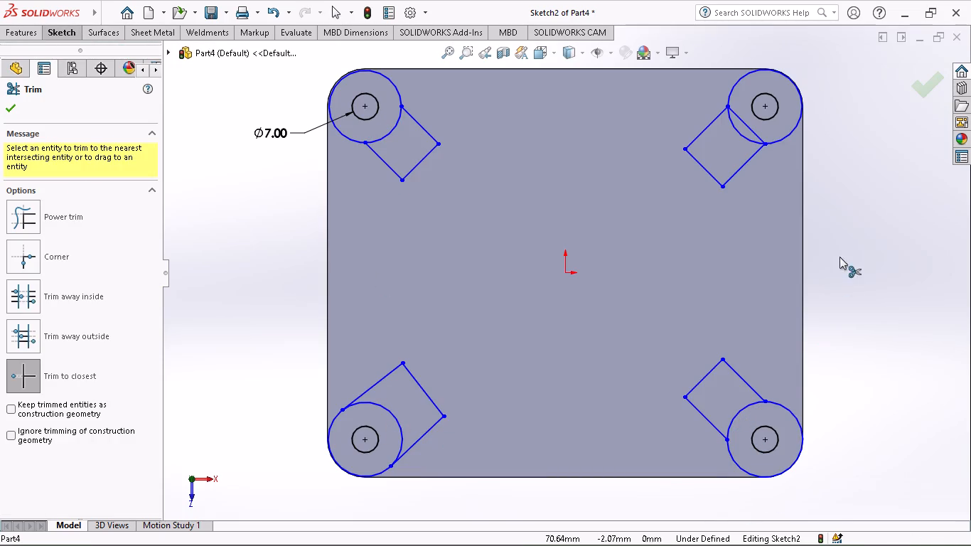
{"action": "left_click", "coordinate": [747, 124]}
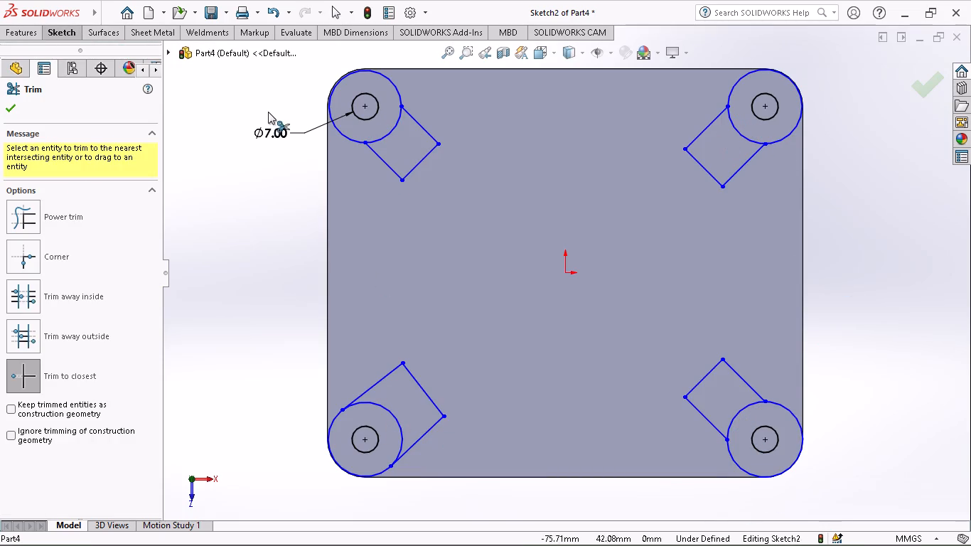
Extrude the ring regions around the four corner holes and their adjoining inward arm regions 20 mm as a blind boss merged with the plate.
{"action": "left_click", "coordinate": [23, 38]}
{"action": "left_click", "coordinate": [38, 68]}
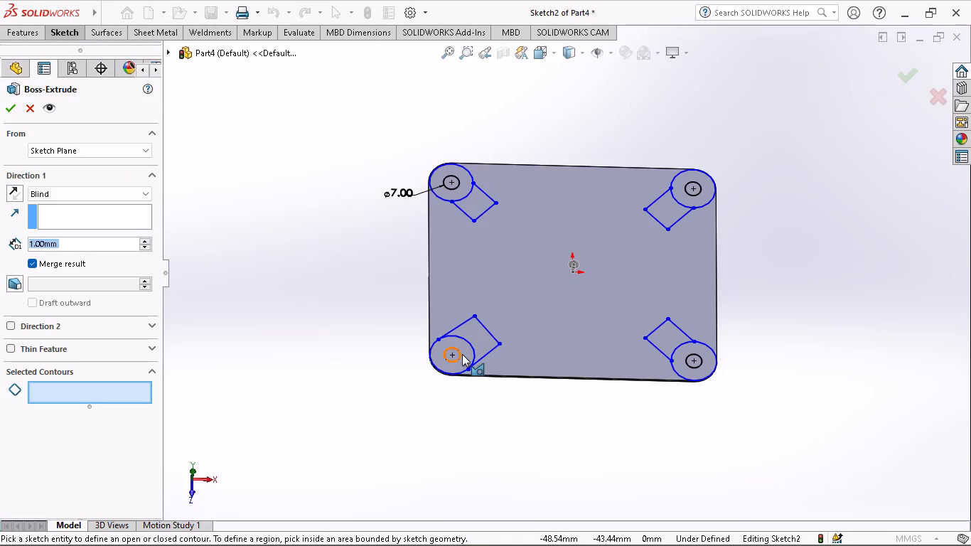
{"action": "left_click", "coordinate": [465, 349]}
{"action": "left_click", "coordinate": [476, 335]}
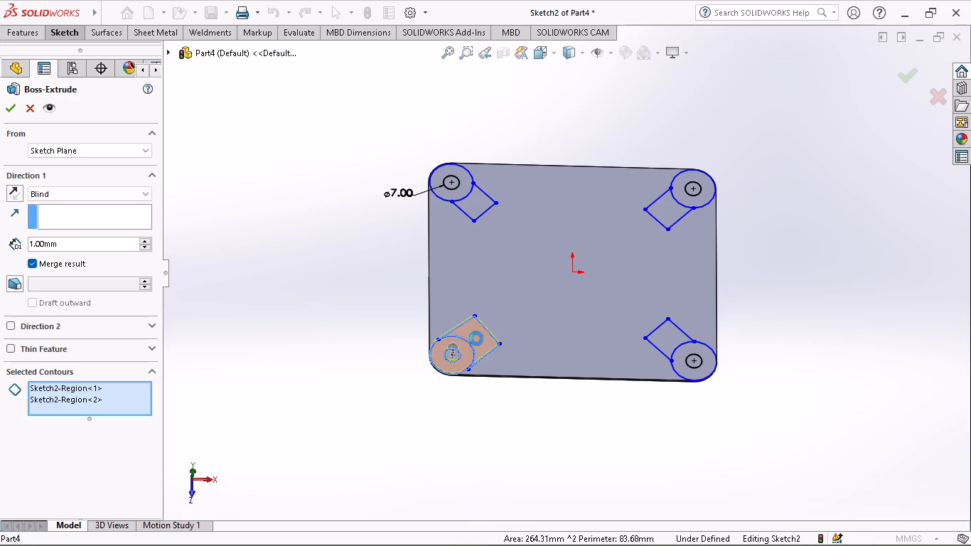
{"action": "middle_click_drag", "start_coordinate": [490, 360], "coordinate": [487, 338]}
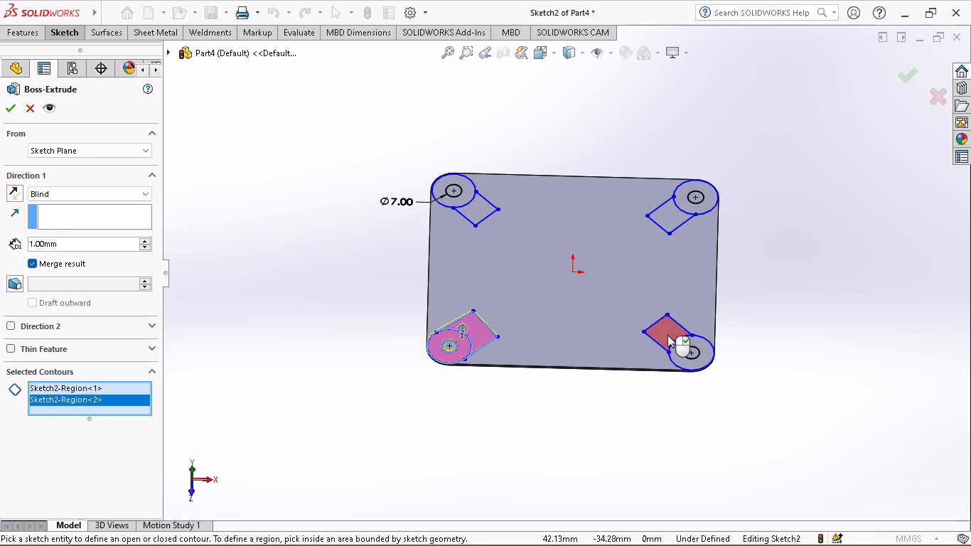
{"action": "left_click", "coordinate": [667, 335]}
{"action": "left_click", "coordinate": [686, 363]}
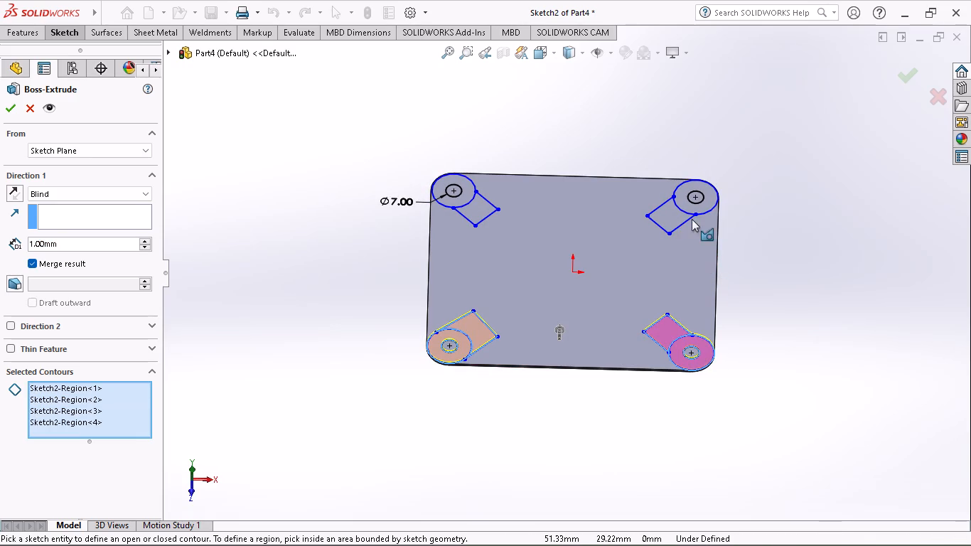
{"action": "left_click", "coordinate": [678, 214]}
{"action": "left_click", "coordinate": [688, 206]}
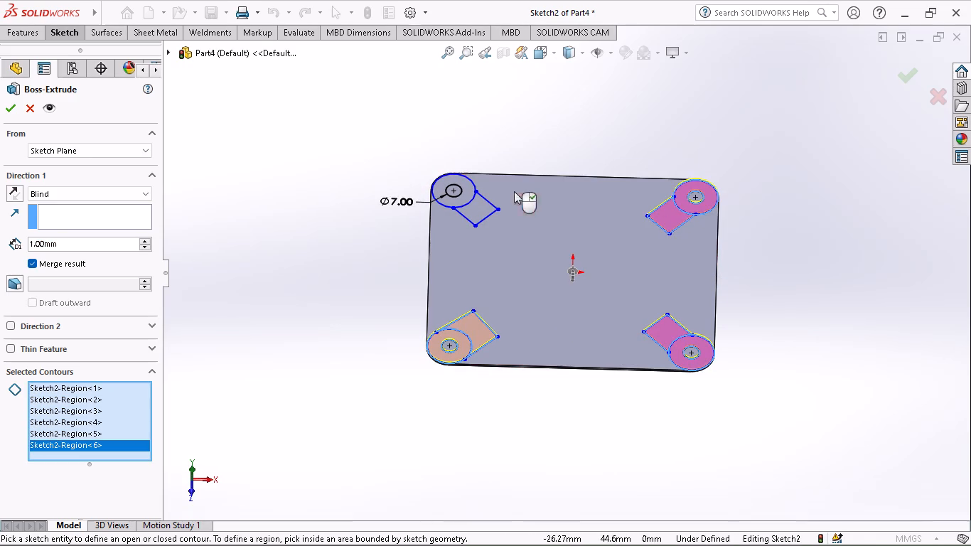
{"action": "left_click", "coordinate": [480, 209]}
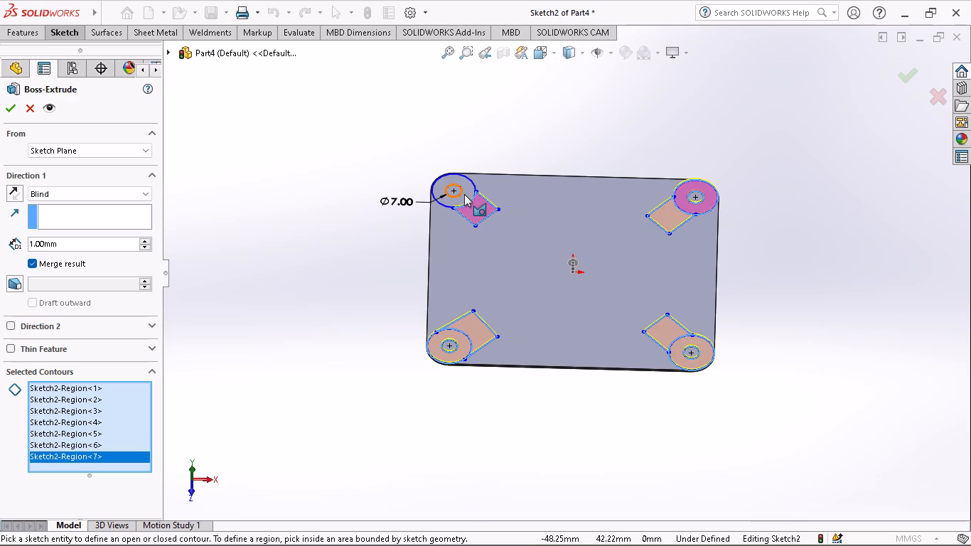
{"action": "left_click", "coordinate": [468, 190]}
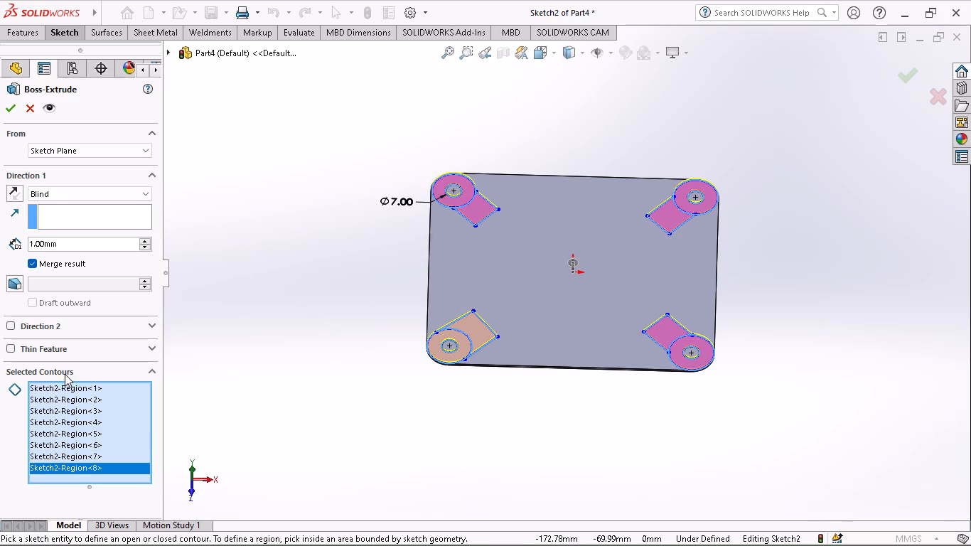
{"action": "left_click_drag", "start_coordinate": [62, 247], "coordinate": [0, 259]}
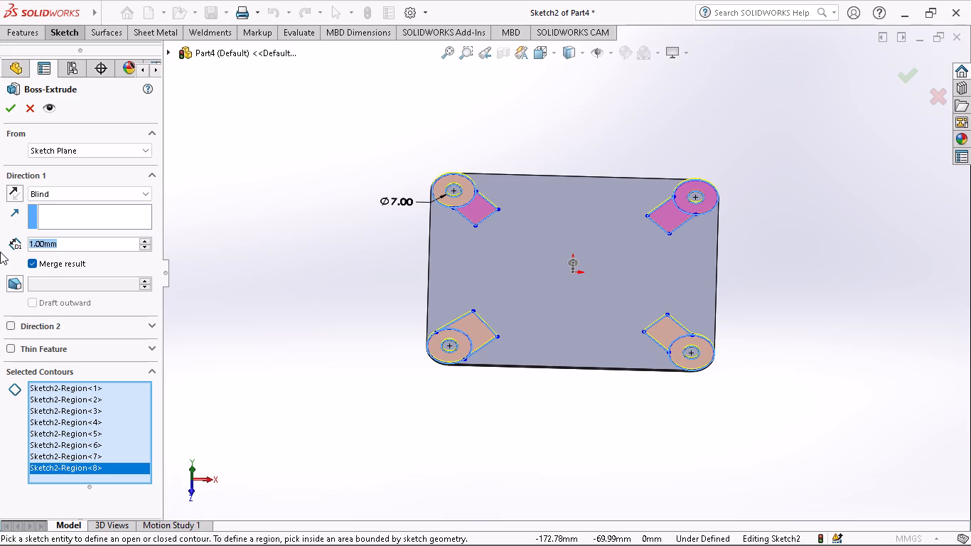
{"action": "type", "text": "10"}
{"action": "key", "text": "Return"}
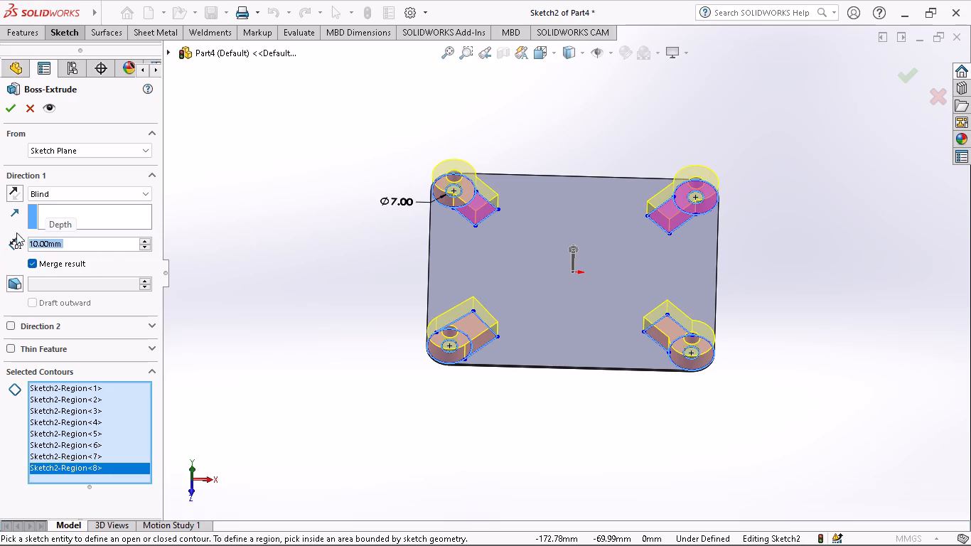
{"action": "type", "text": "20"}
{"action": "key", "text": "Return"}
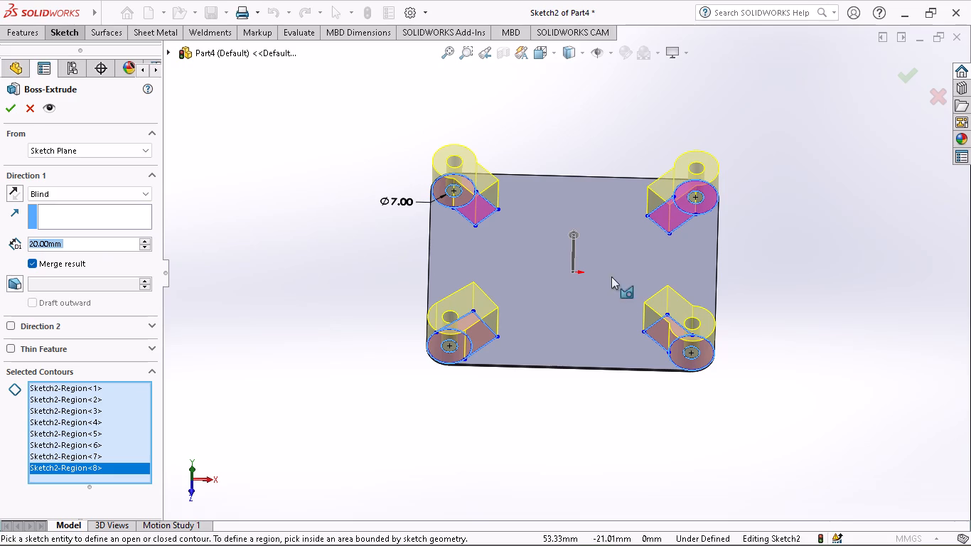
{"action": "left_click", "coordinate": [11, 107]}
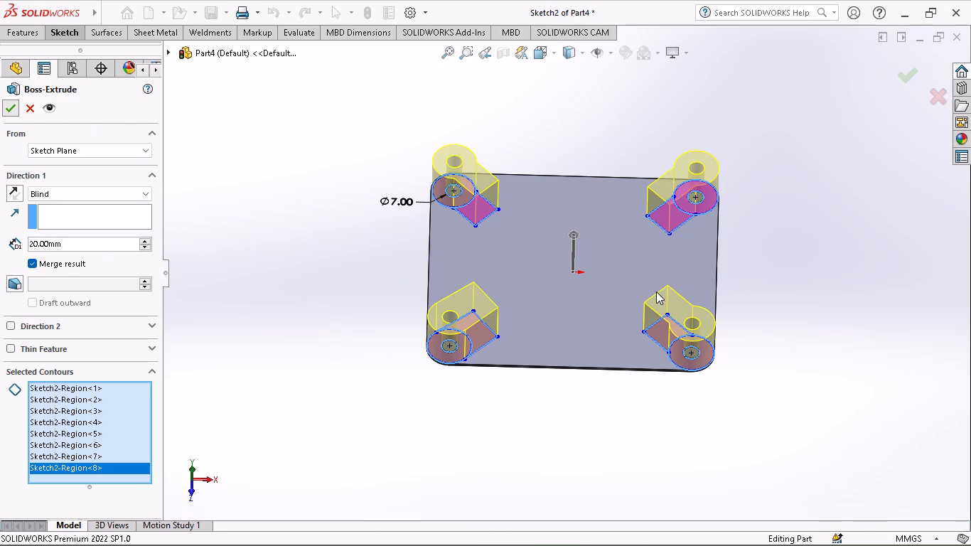
Sketch a circle about 48 mm in radius on the plate's top face, centred on the origin and crossing the corner arms.
{"action": "left_click", "coordinate": [58, 38]}
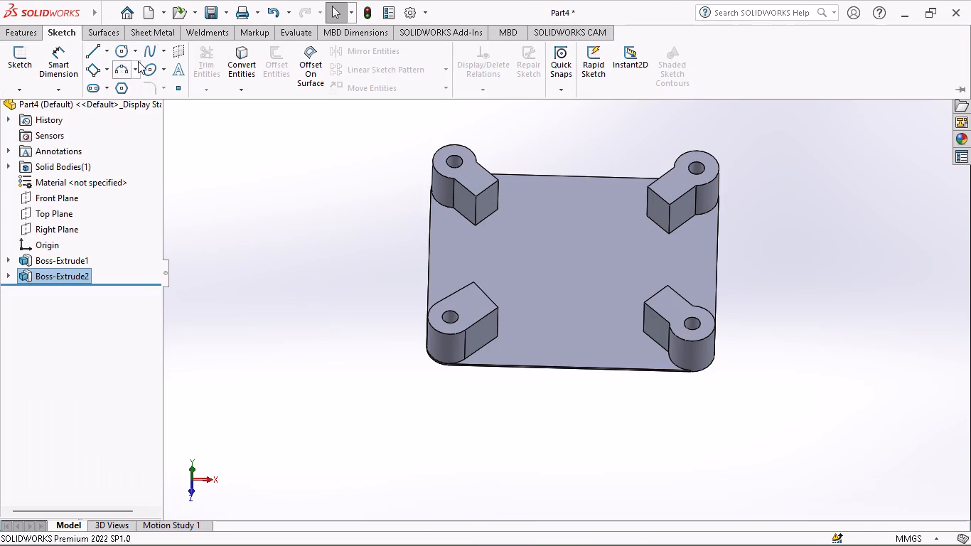
{"action": "left_click", "coordinate": [121, 54]}
{"action": "left_click", "coordinate": [591, 276]}
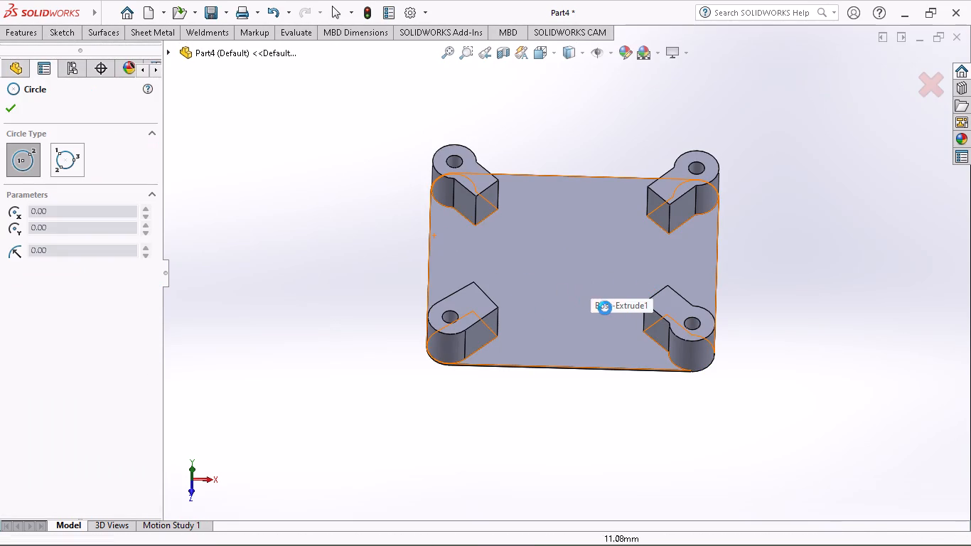
{"action": "left_click", "coordinate": [566, 273]}
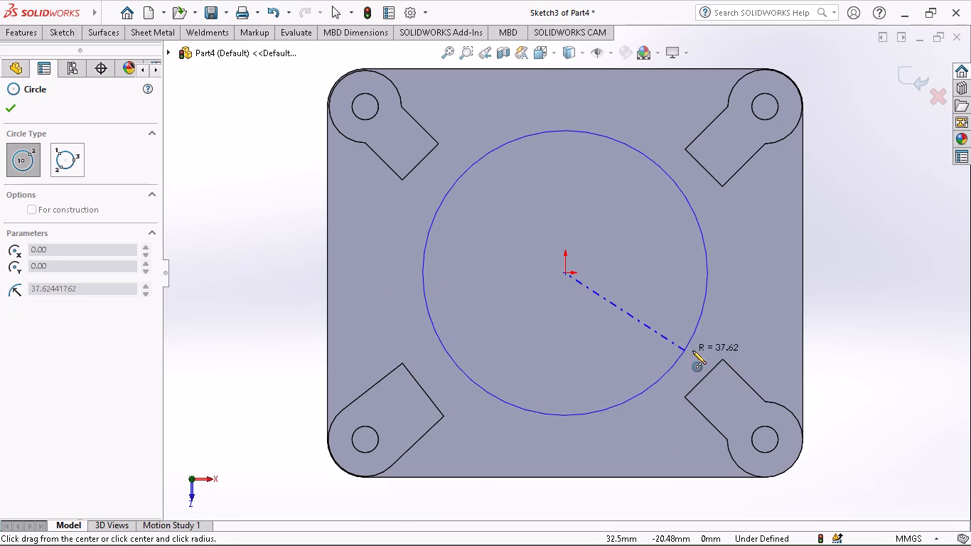
{"action": "left_click", "coordinate": [707, 387]}
Extrude the central circle 20 mm as a blind boss merged with the plate and corner arms.
{"action": "middle_click_drag", "start_coordinate": [707, 387], "coordinate": [723, 229]}
{"action": "left_click", "coordinate": [17, 33]}
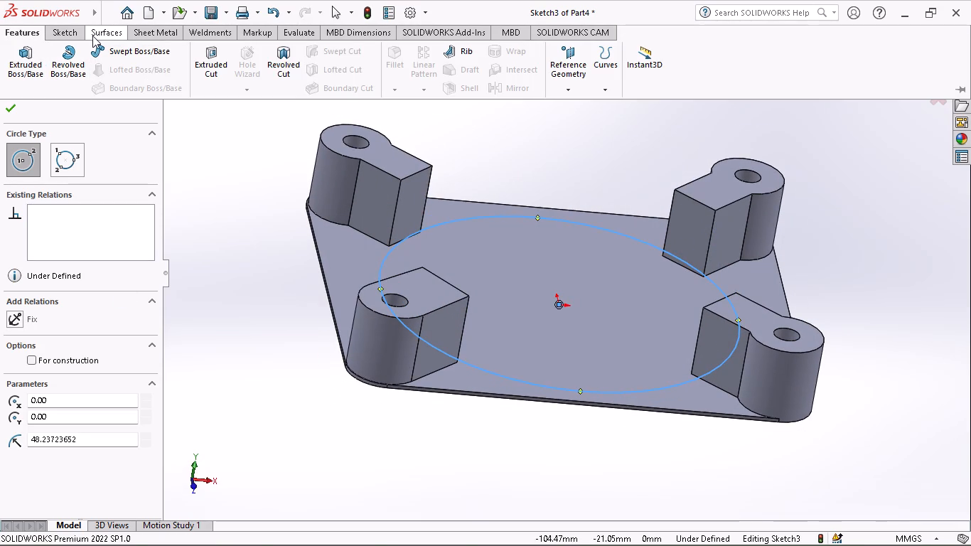
{"action": "left_click", "coordinate": [31, 48]}
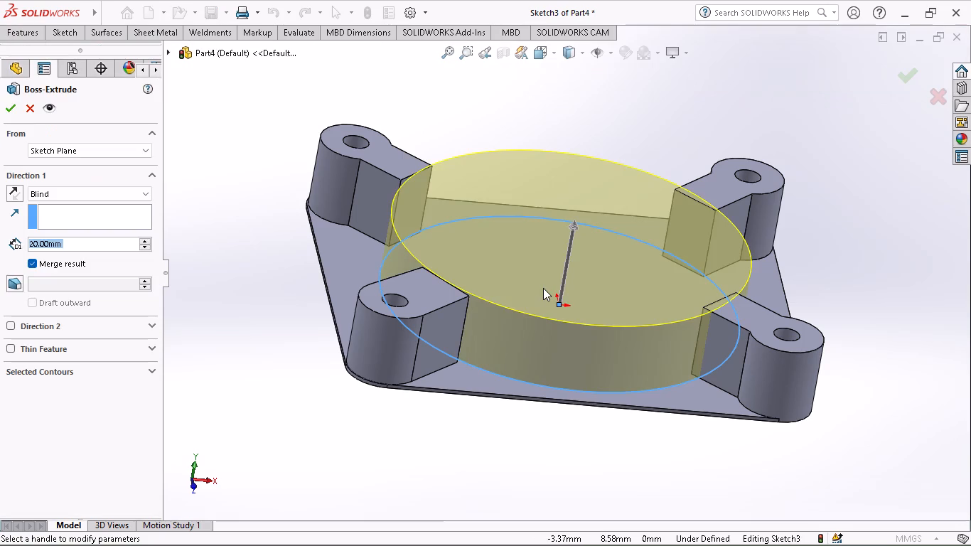
{"action": "left_click", "coordinate": [10, 114]}
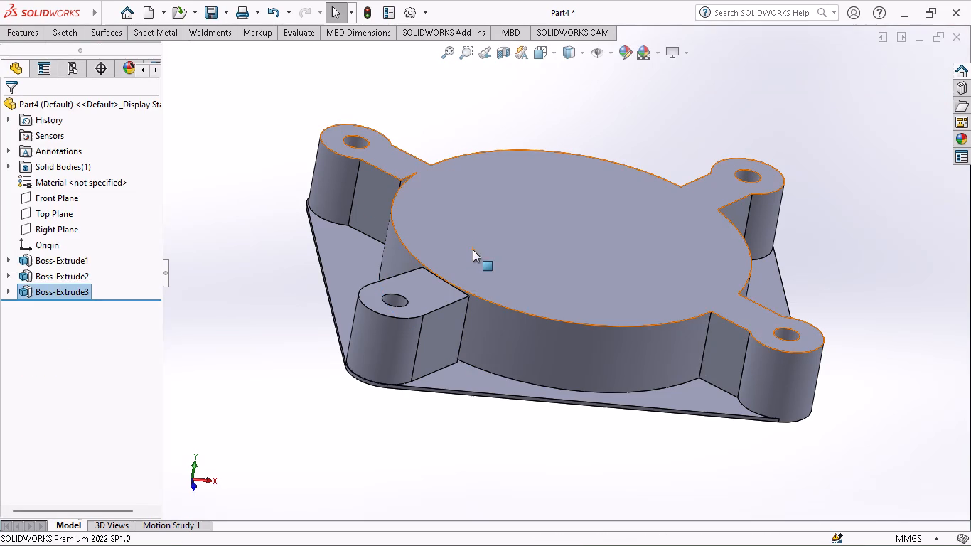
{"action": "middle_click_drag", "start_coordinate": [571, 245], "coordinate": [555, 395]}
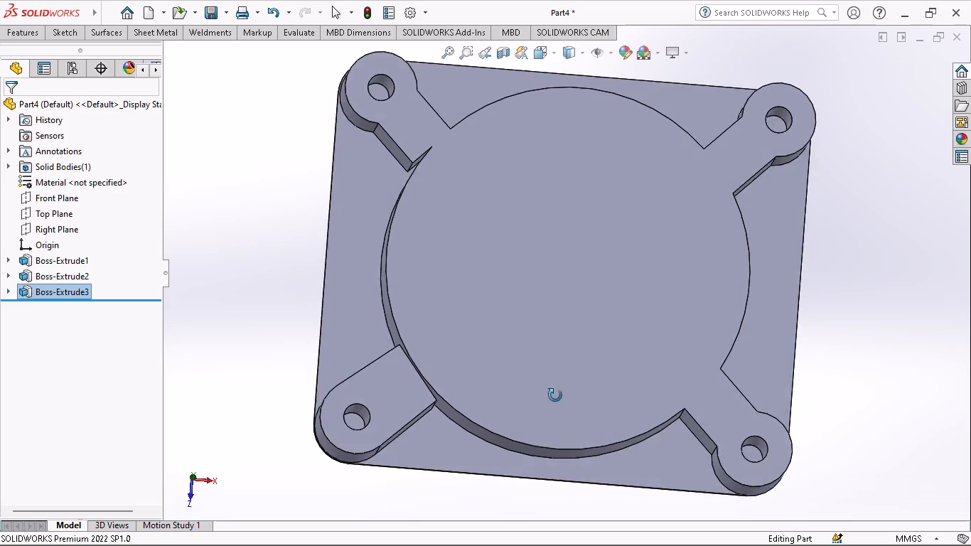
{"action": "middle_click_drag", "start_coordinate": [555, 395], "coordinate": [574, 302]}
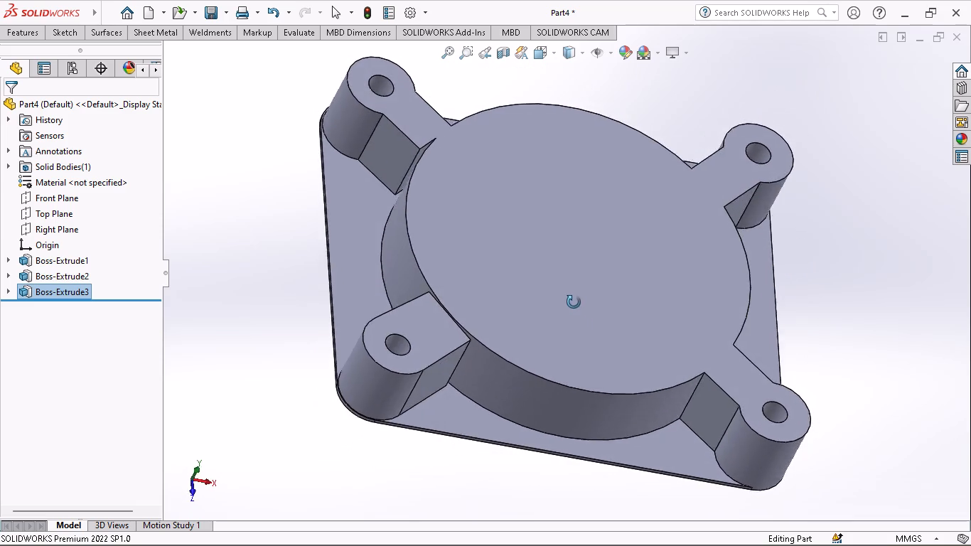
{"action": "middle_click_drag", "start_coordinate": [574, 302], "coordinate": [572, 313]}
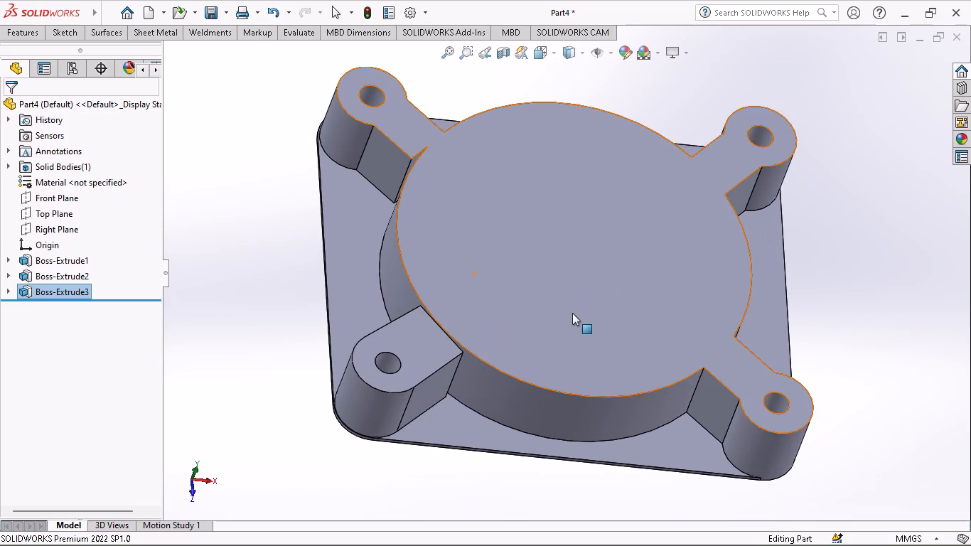
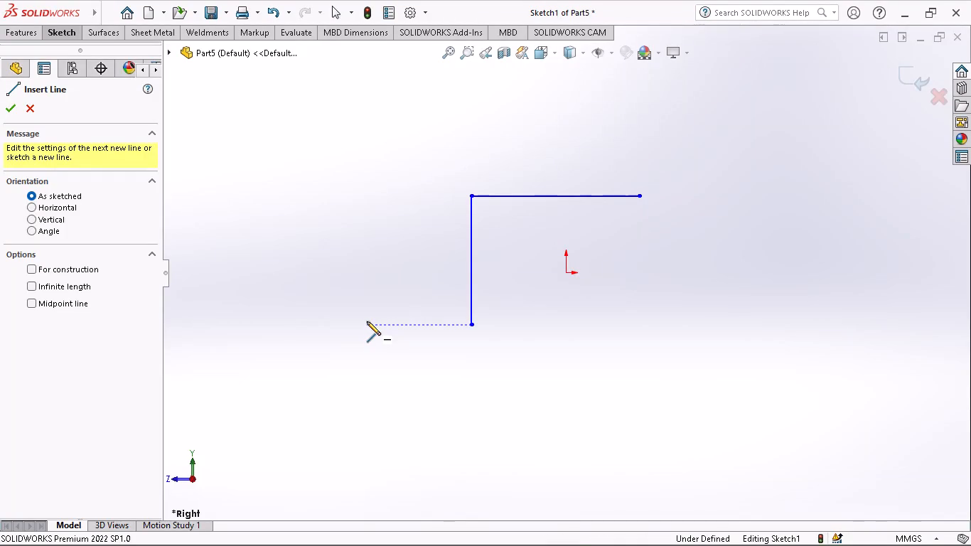
Sketch a short horizontal line inward from the vertical line's lower end, parallel to the long top line.
{"action": "left_click", "coordinate": [473, 326]}
{"action": "left_click", "coordinate": [517, 324]}
{"action": "right_click", "coordinate": [544, 300]}
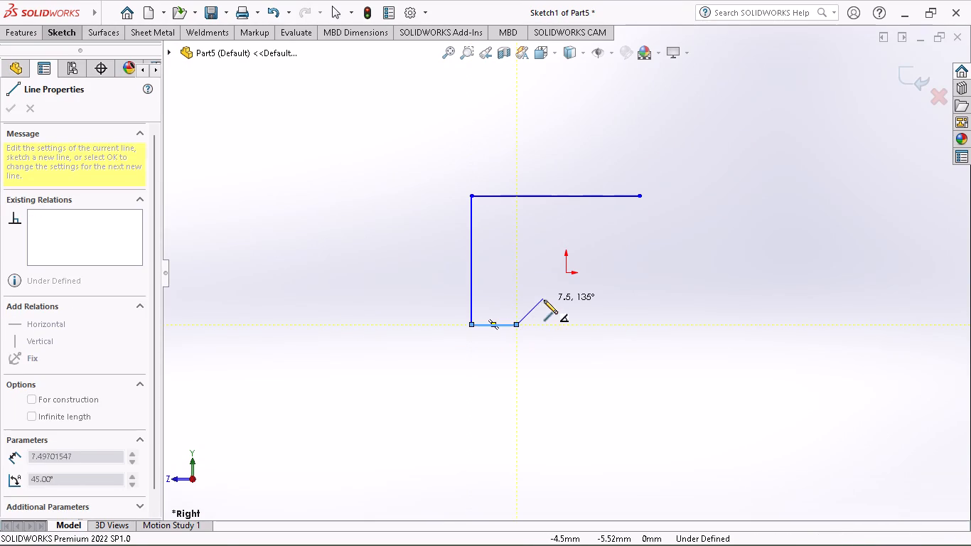
{"action": "left_click", "coordinate": [554, 306]}
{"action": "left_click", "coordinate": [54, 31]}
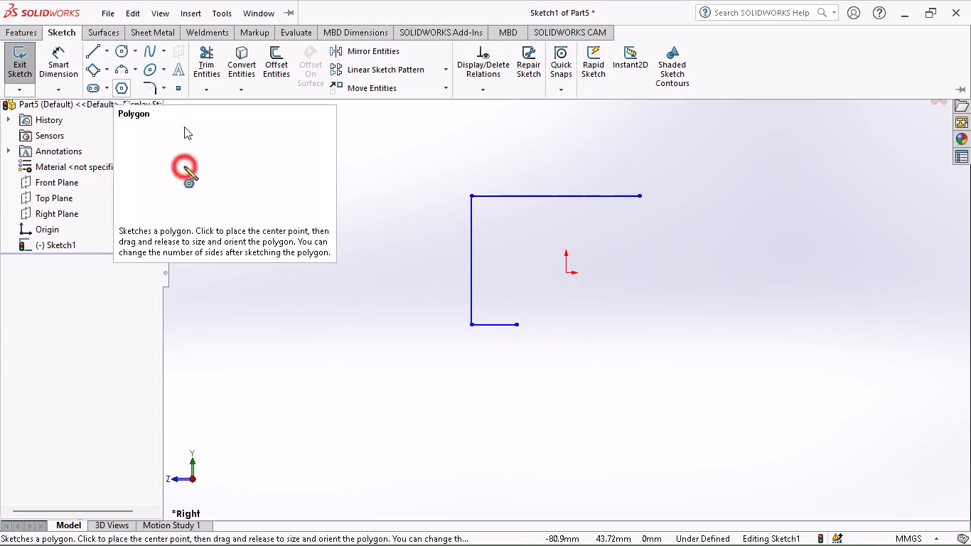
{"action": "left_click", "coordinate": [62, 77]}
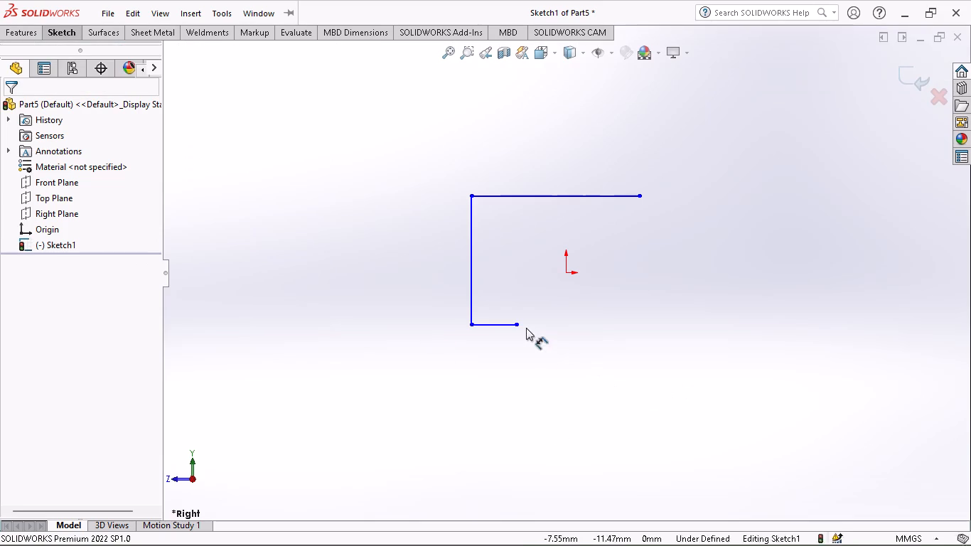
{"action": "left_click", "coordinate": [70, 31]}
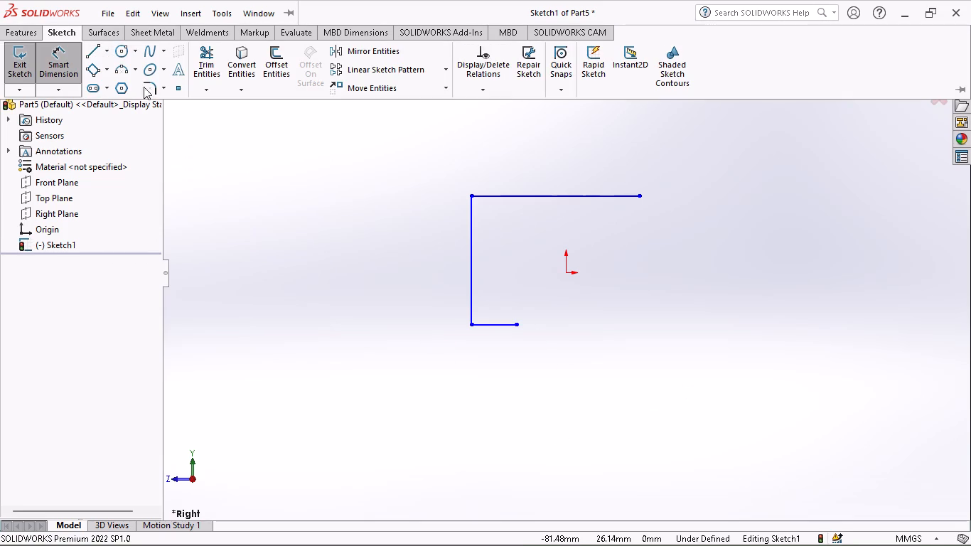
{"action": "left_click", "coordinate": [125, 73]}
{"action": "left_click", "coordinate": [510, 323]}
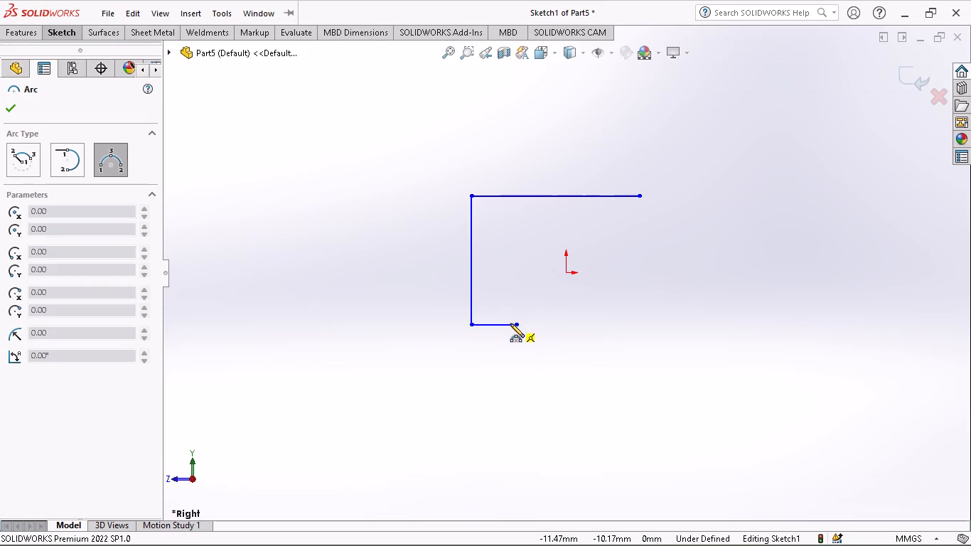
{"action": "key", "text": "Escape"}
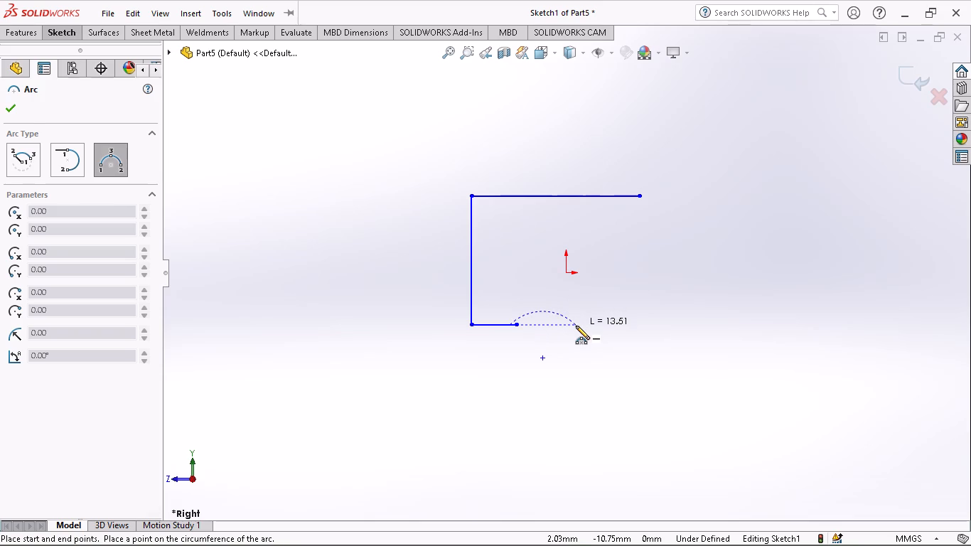
Sketch a three-point arc bulging upward from the short bottom line's inner end, spanning about 25 mm with its endpoints level.
{"action": "left_click", "coordinate": [60, 31]}
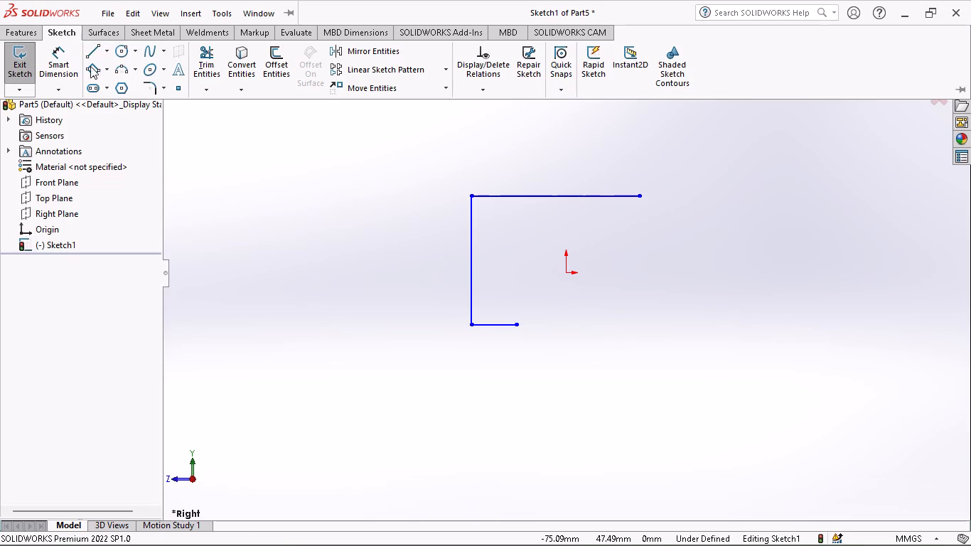
{"action": "left_click", "coordinate": [126, 70]}
{"action": "left_click", "coordinate": [515, 326]}
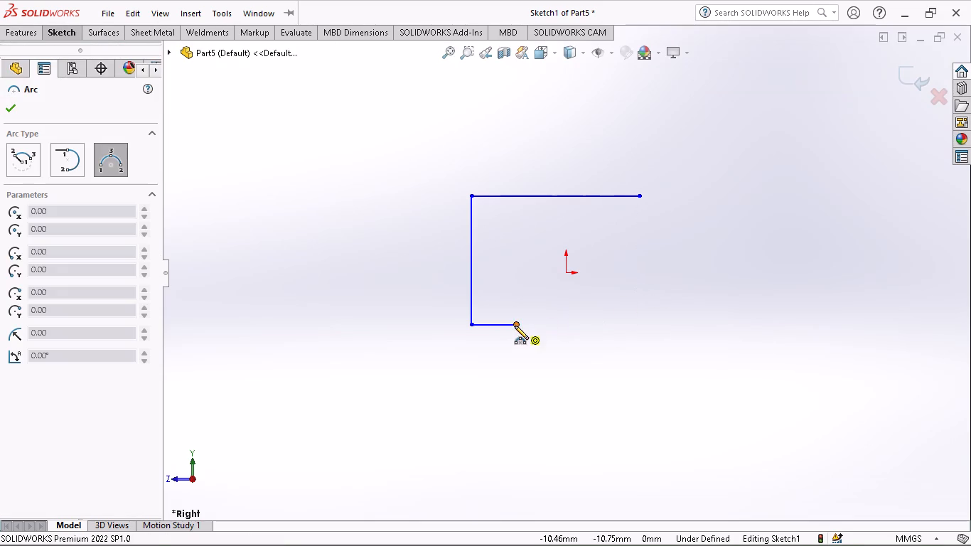
{"action": "left_click", "coordinate": [637, 323]}
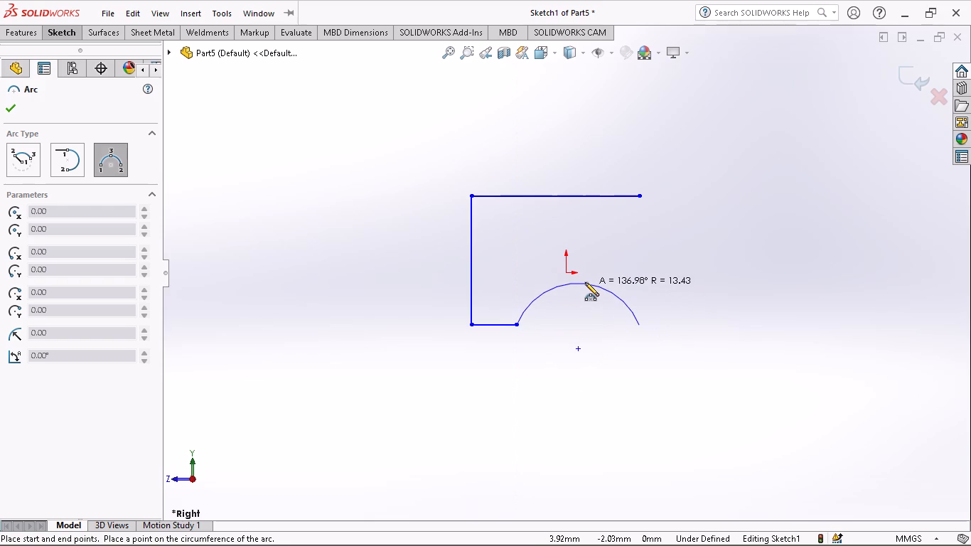
{"action": "left_click", "coordinate": [586, 279]}
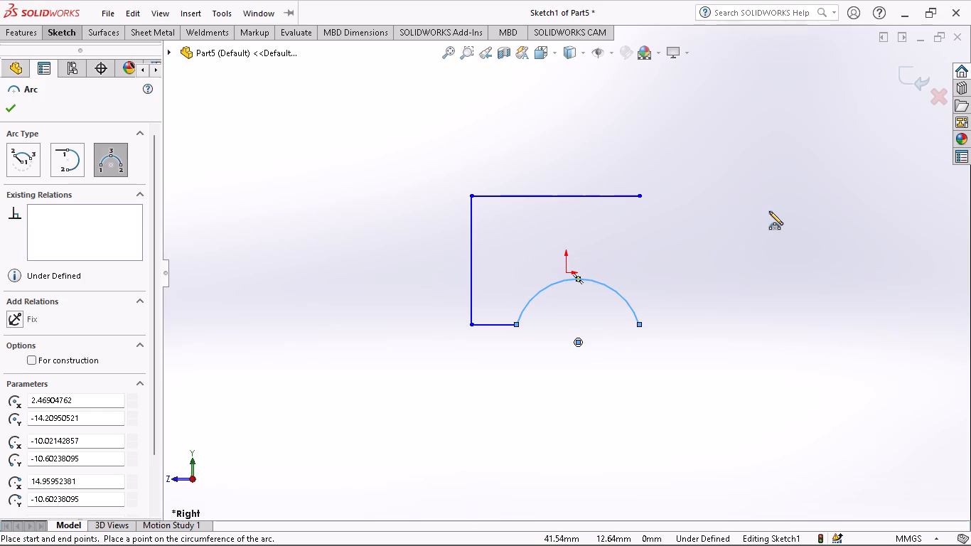
Sketch a three-point 90° arc of about 25.5 mm radius from the top line's free end down to the bottom line's level.
{"action": "left_click", "coordinate": [65, 37]}
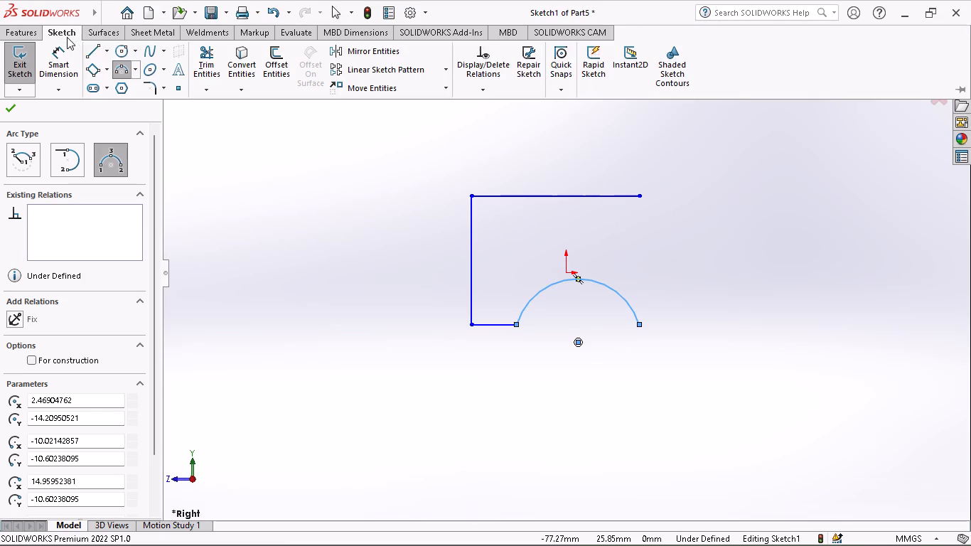
{"action": "left_click", "coordinate": [129, 68]}
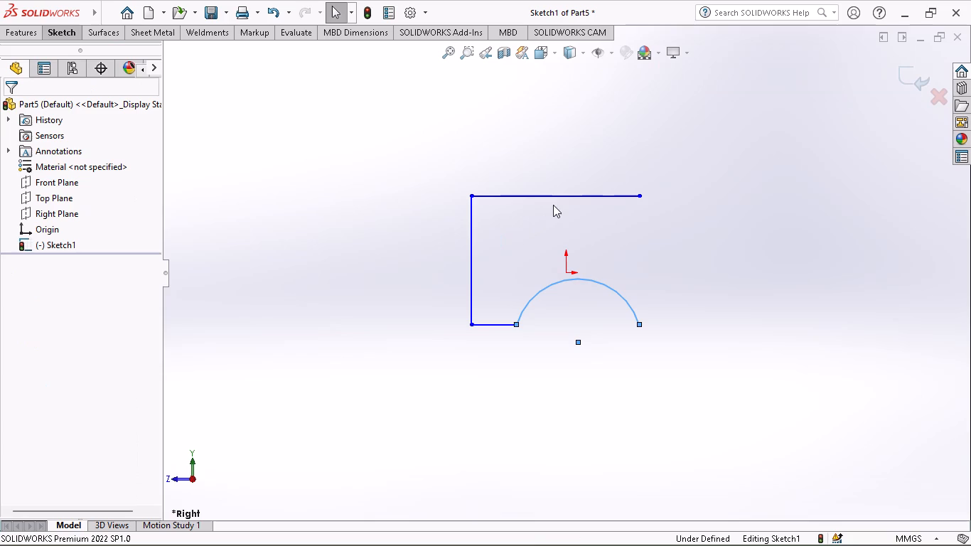
{"action": "left_click", "coordinate": [51, 39]}
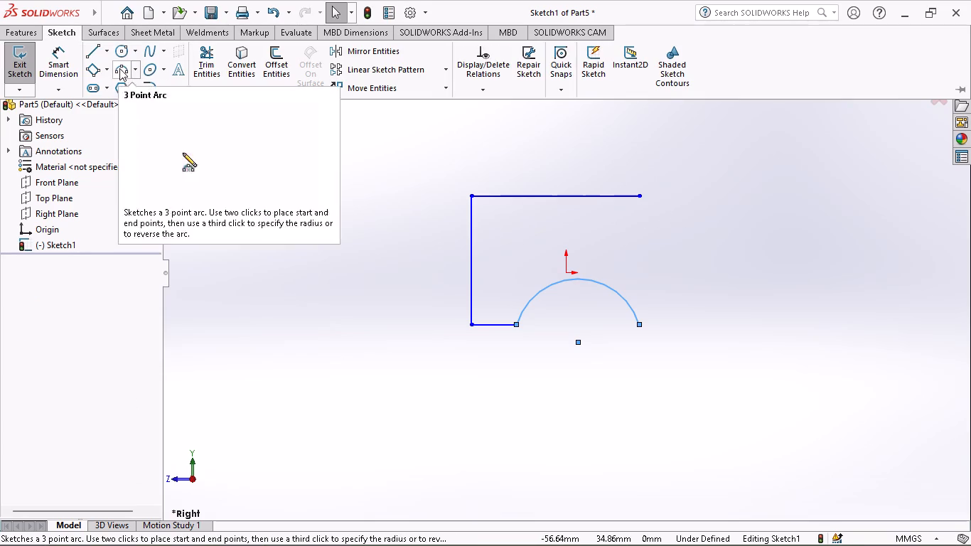
{"action": "left_click", "coordinate": [119, 68]}
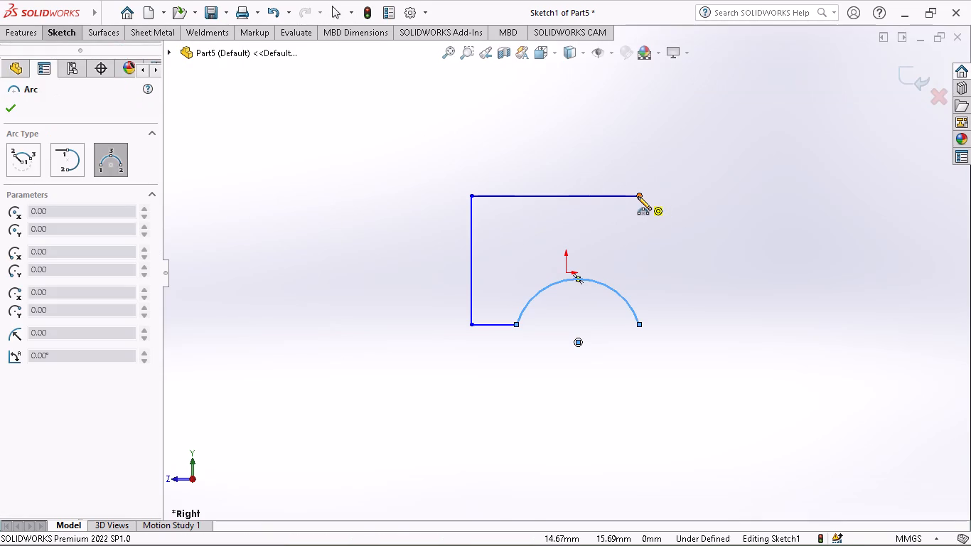
{"action": "left_click", "coordinate": [638, 196]}
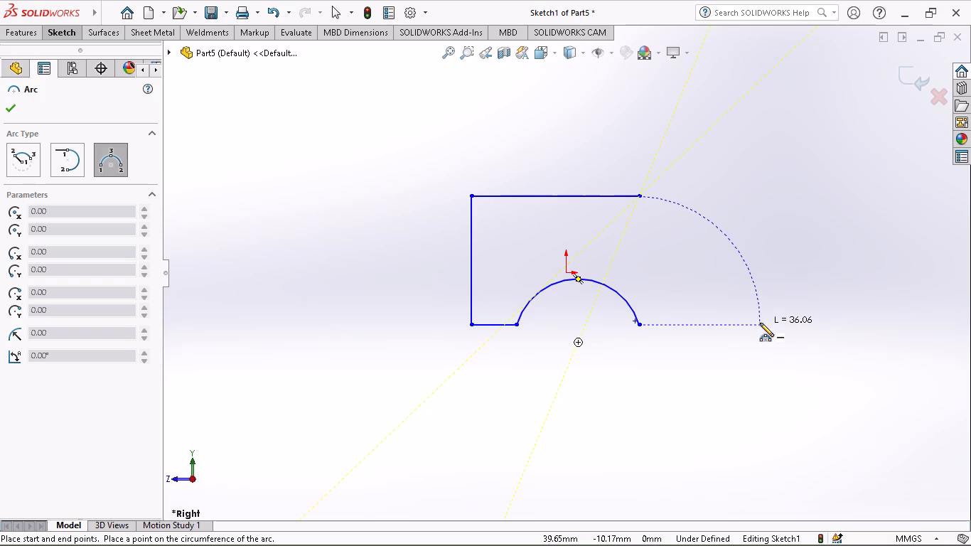
{"action": "left_click", "coordinate": [760, 323]}
{"action": "left_click", "coordinate": [750, 267]}
Close the profile with a horizontal line about 24.7 mm long between the small arc's free end and the quarter arc's lower end.
{"action": "left_click", "coordinate": [68, 34]}
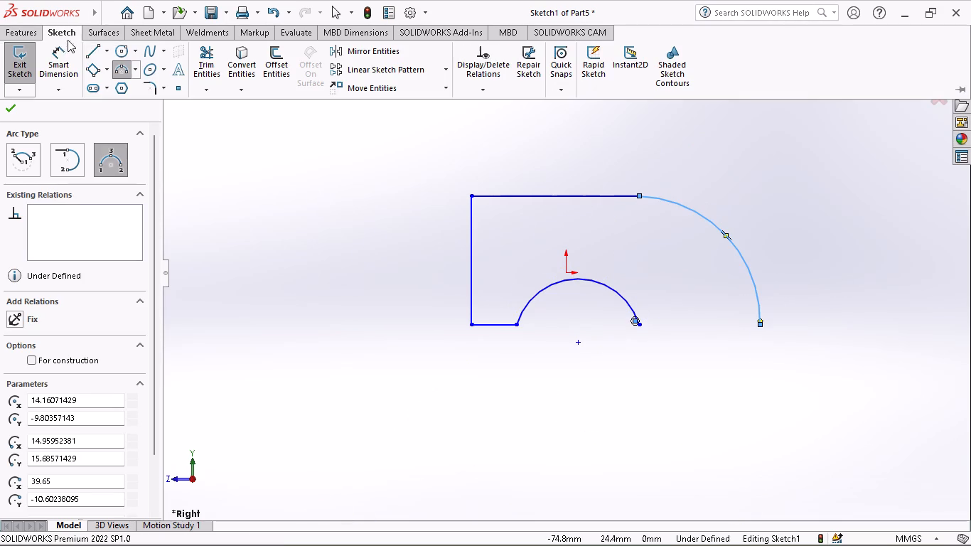
{"action": "left_click", "coordinate": [87, 50]}
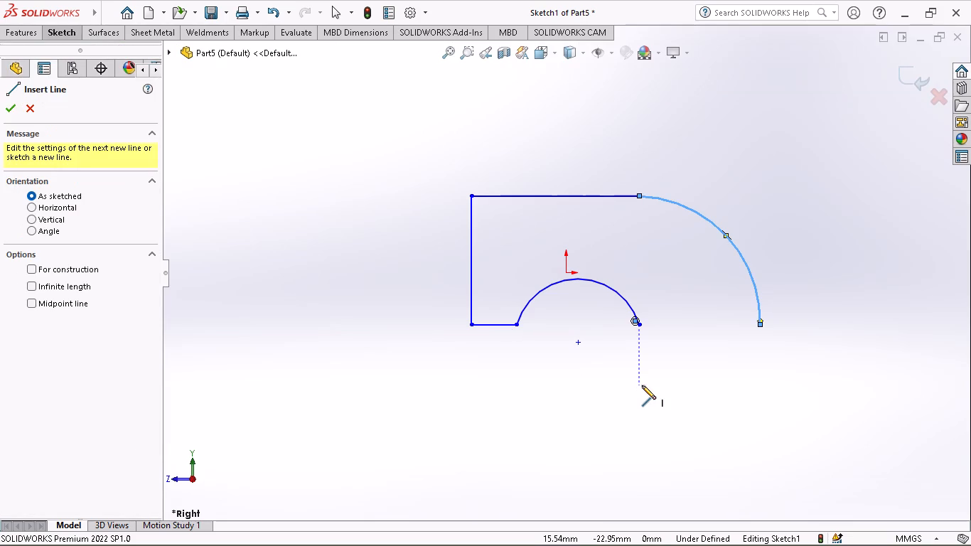
{"action": "left_click", "coordinate": [638, 326]}
{"action": "left_click", "coordinate": [761, 326]}
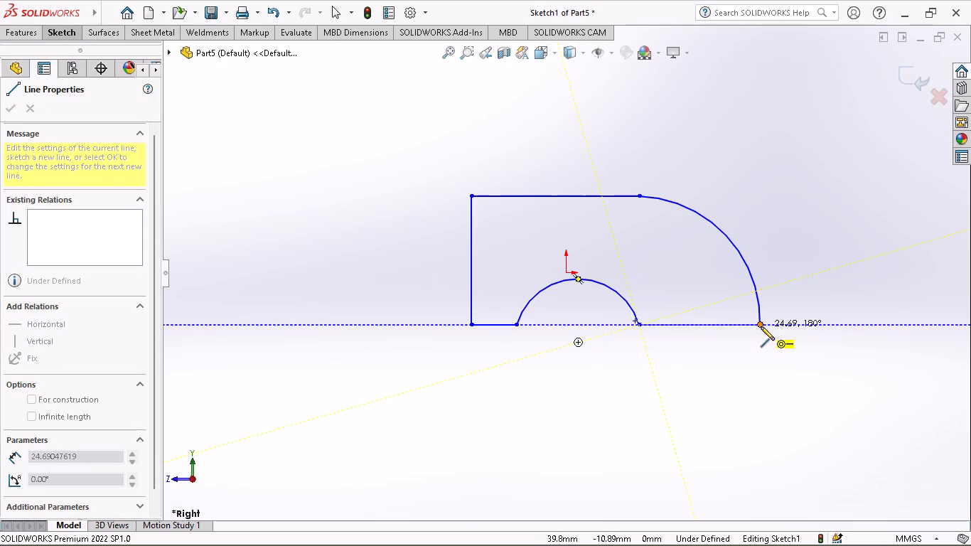
{"action": "left_click", "coordinate": [763, 411]}
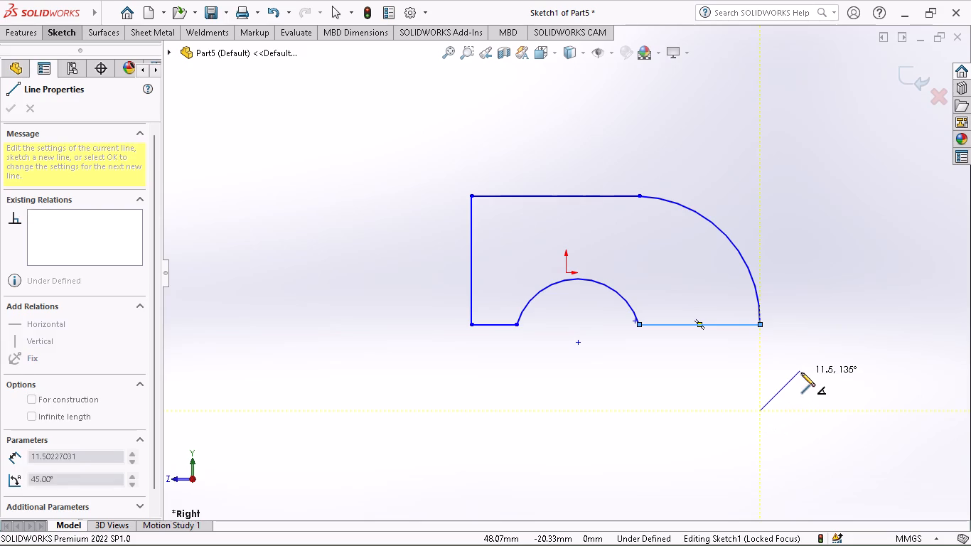
{"action": "key", "text": "Escape"}
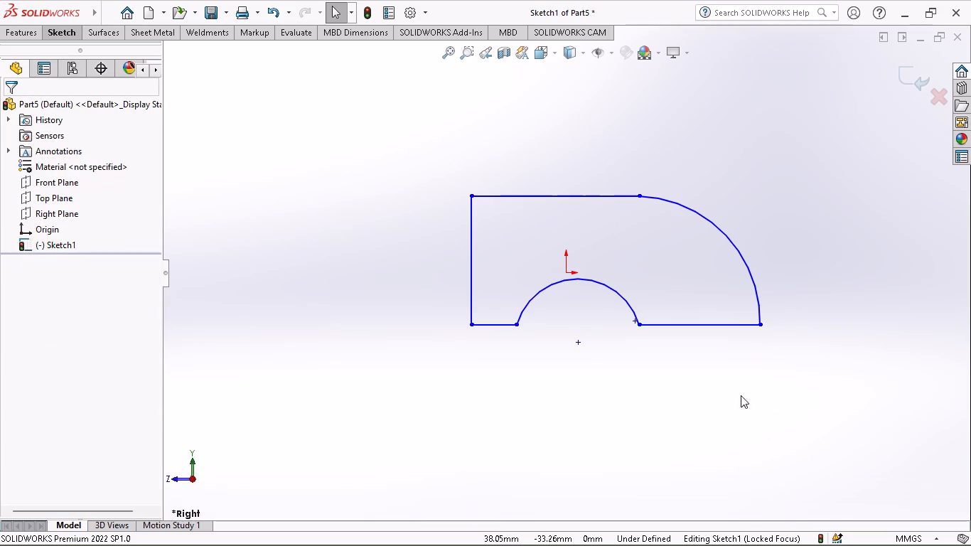
Sketch a shallow three-point arc of about 83 mm radius downward from the quarter arc's lower end, spanning about 22 mm.
{"action": "left_click", "coordinate": [70, 37]}
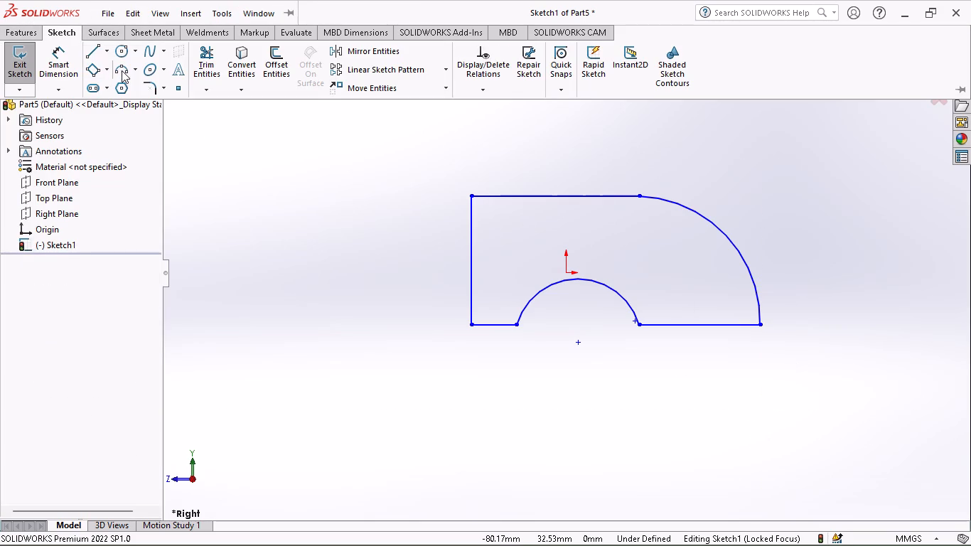
{"action": "left_click", "coordinate": [122, 70]}
{"action": "left_click", "coordinate": [759, 324]}
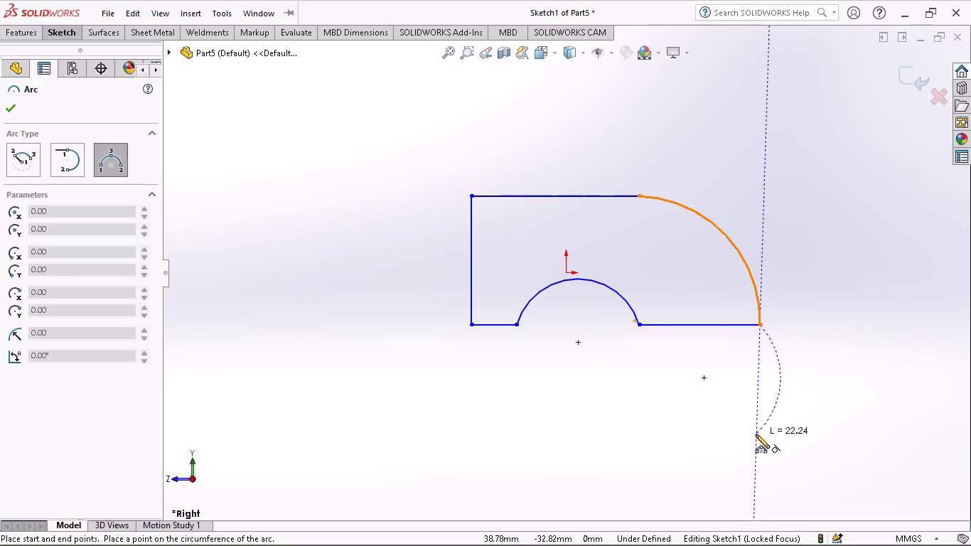
{"action": "left_click", "coordinate": [756, 434]}
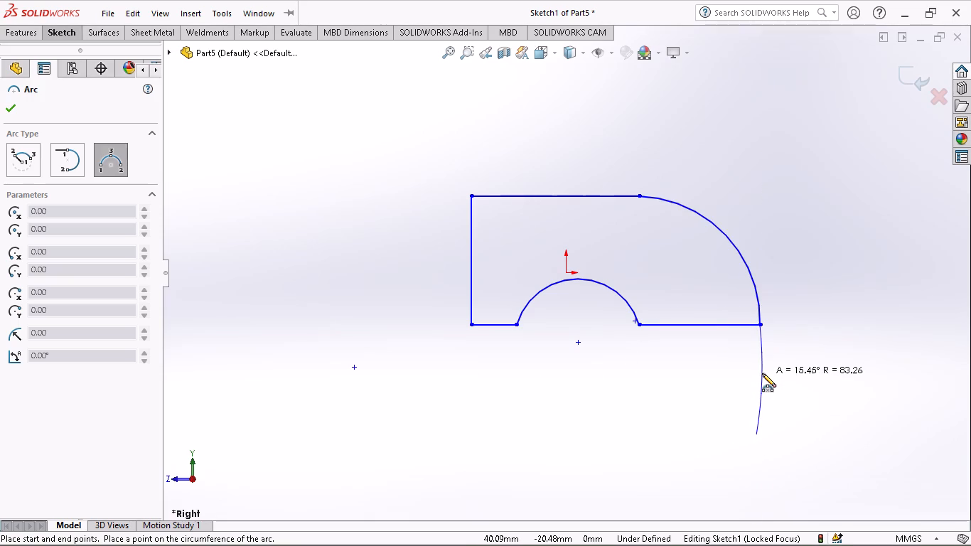
{"action": "left_click", "coordinate": [762, 373]}
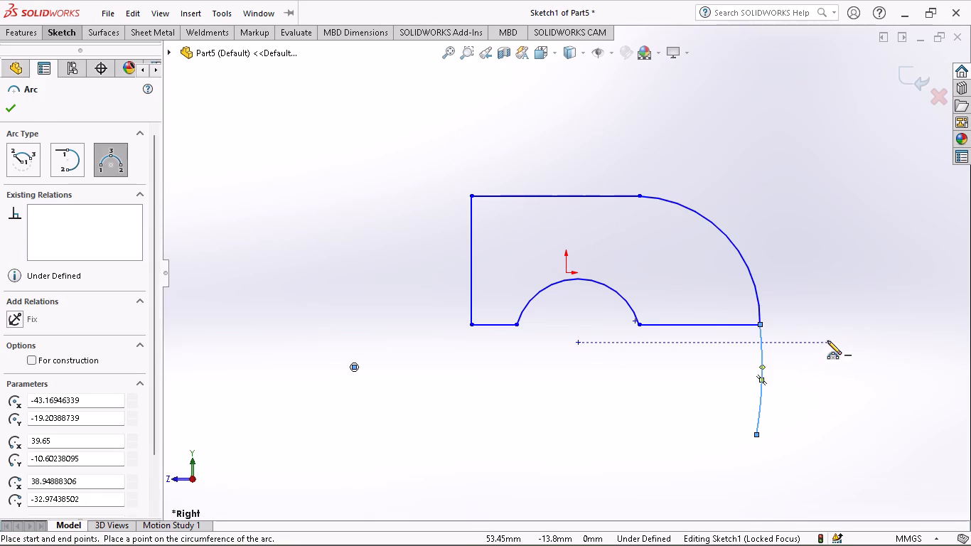
{"action": "key", "text": "Escape"}
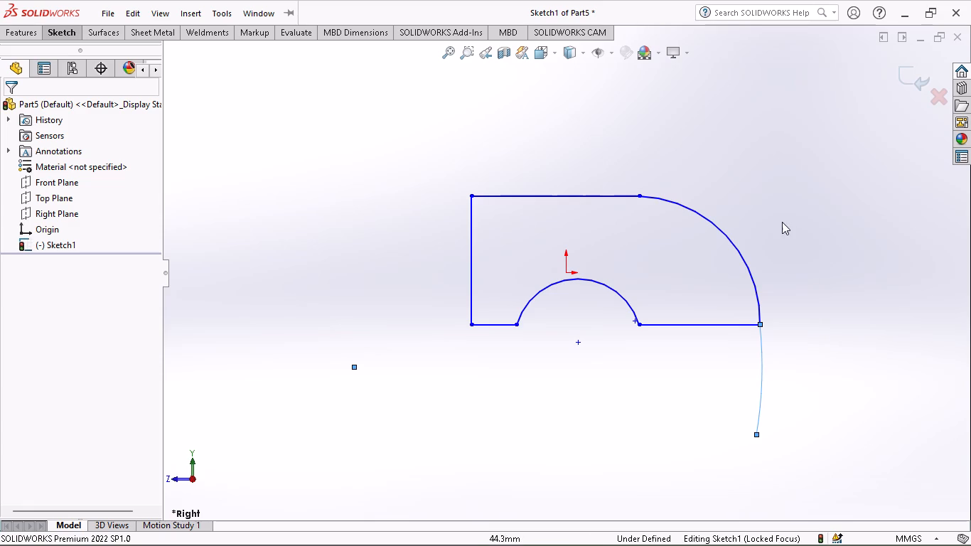
Start a surface extrude of the sketch, picking the closed profile's contour and its enclosed region.
{"action": "middle_click_drag", "start_coordinate": [781, 222], "coordinate": [763, 272]}
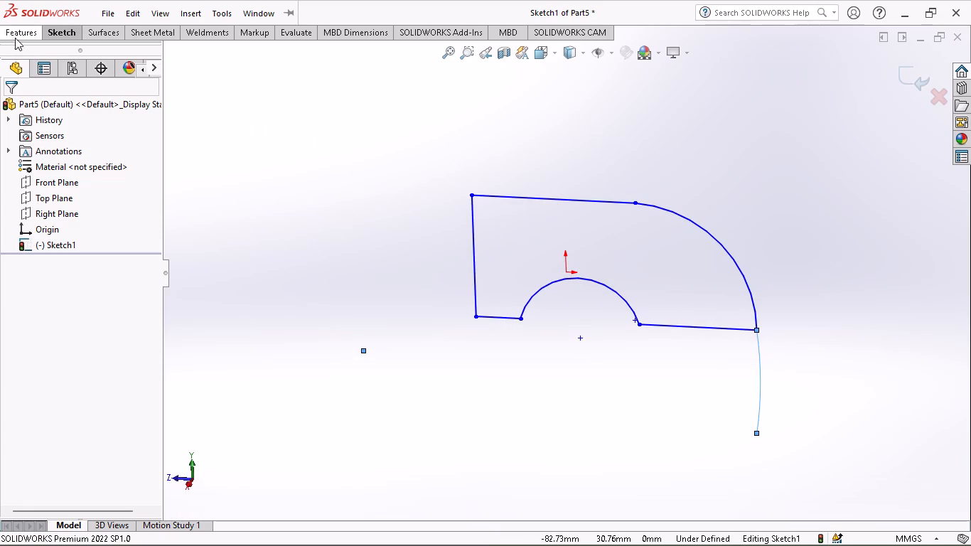
{"action": "left_click", "coordinate": [121, 33]}
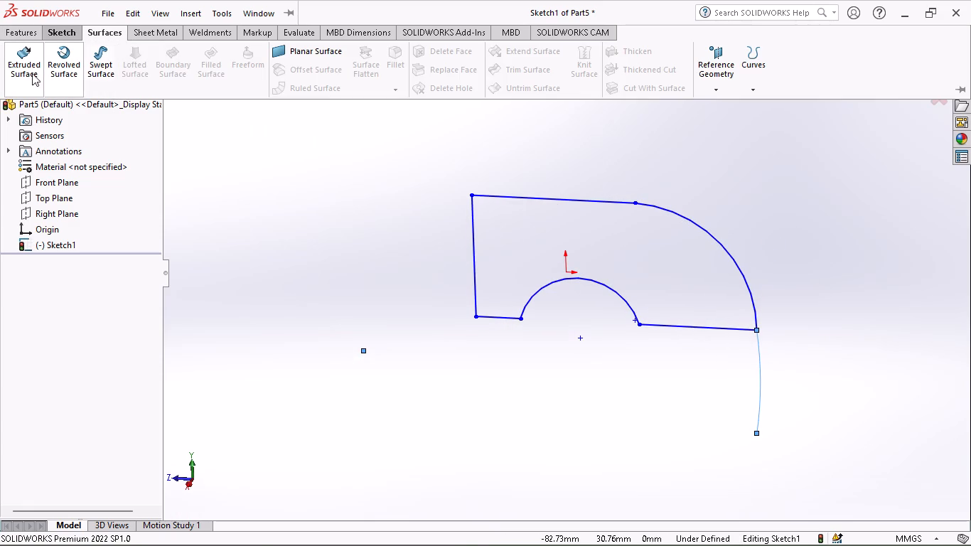
{"action": "left_click", "coordinate": [16, 73]}
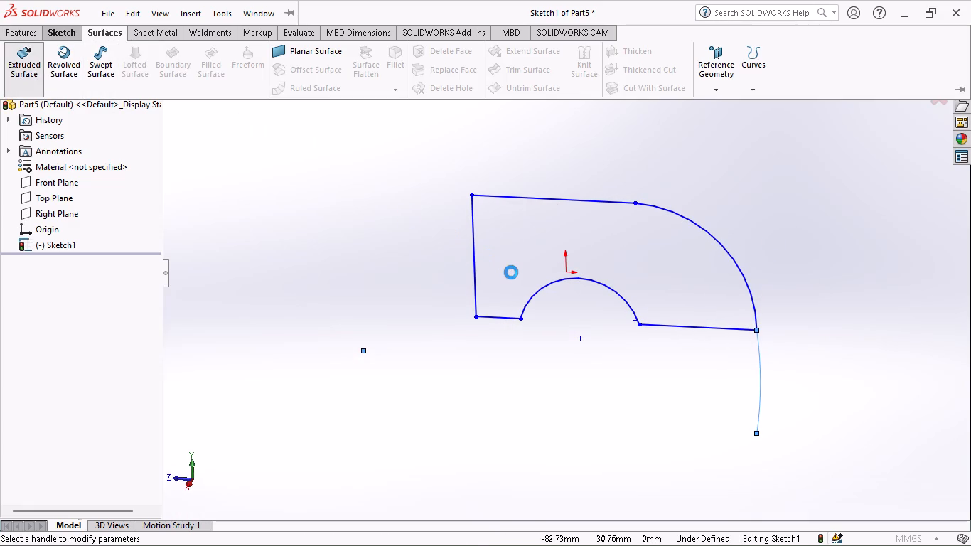
{"action": "left_click", "coordinate": [499, 317]}
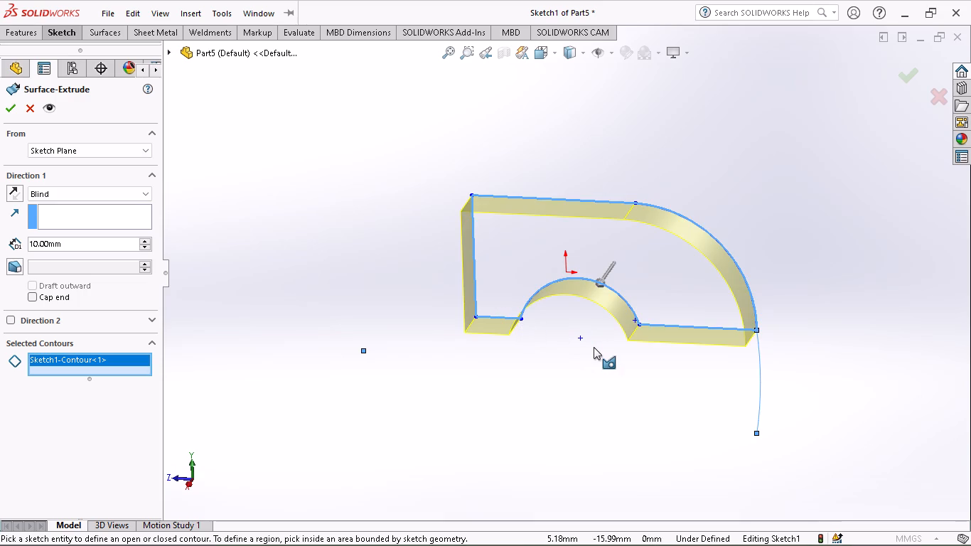
{"action": "left_click", "coordinate": [603, 274]}
{"action": "left_click_drag", "start_coordinate": [603, 276], "coordinate": [600, 289]}
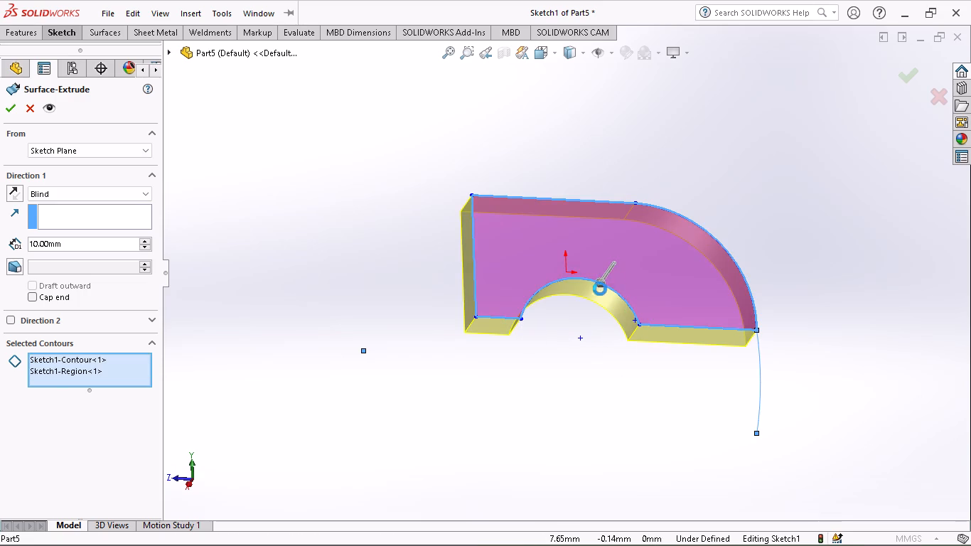
{"action": "left_click_drag", "start_coordinate": [600, 289], "coordinate": [596, 305]}
{"action": "left_click", "coordinate": [642, 276]}
Remove the contour and the region from the surface extrude's selected contours.
{"action": "right_click", "coordinate": [79, 365]}
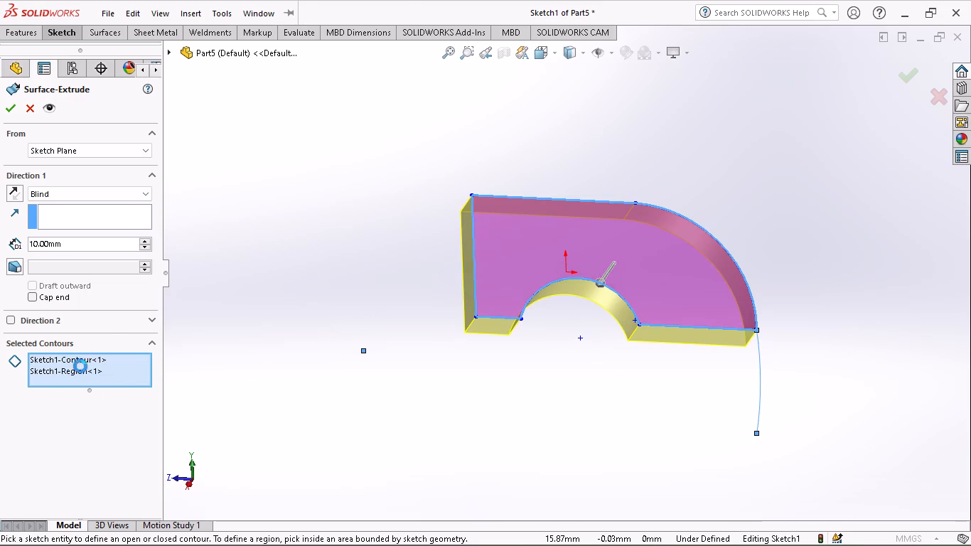
{"action": "left_click", "coordinate": [111, 386]}
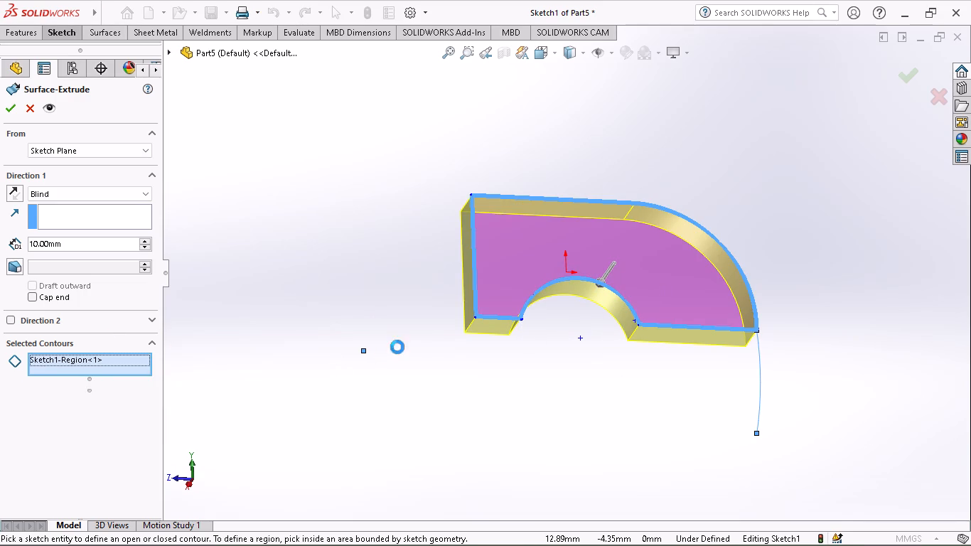
{"action": "right_click", "coordinate": [47, 360]}
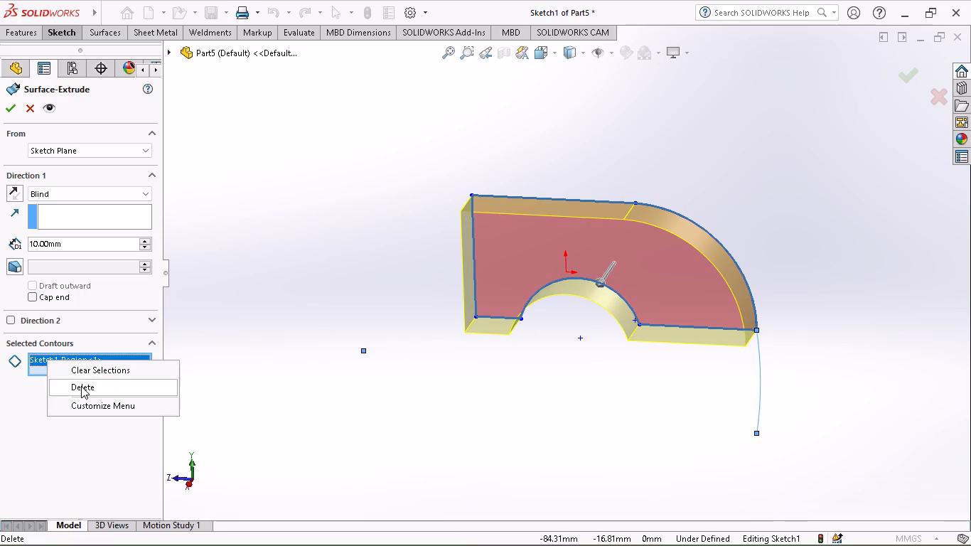
{"action": "left_click", "coordinate": [81, 386]}
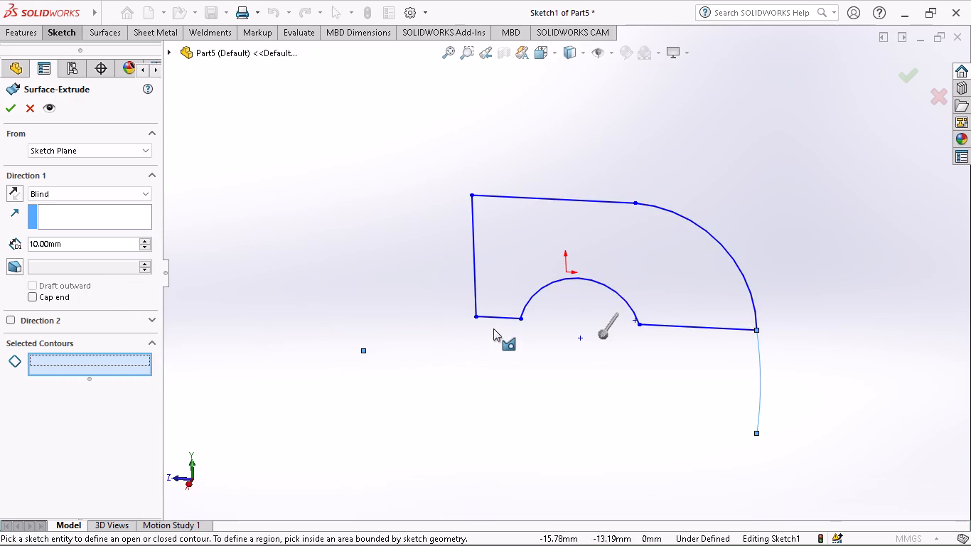
Select the closed profile as the contour and extrude it as a blind surface 65 mm deep.
{"action": "left_click", "coordinate": [494, 318]}
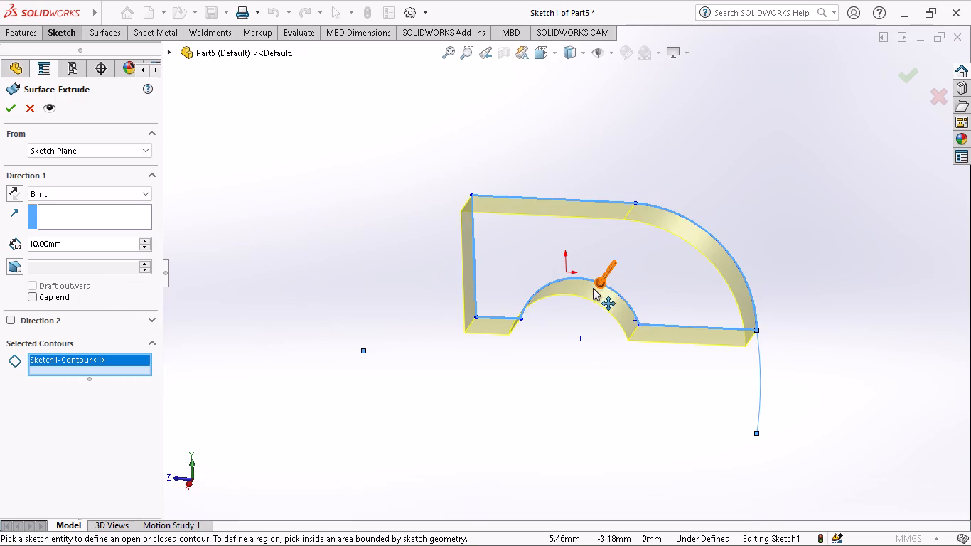
{"action": "left_click_drag", "start_coordinate": [600, 282], "coordinate": [570, 356]}
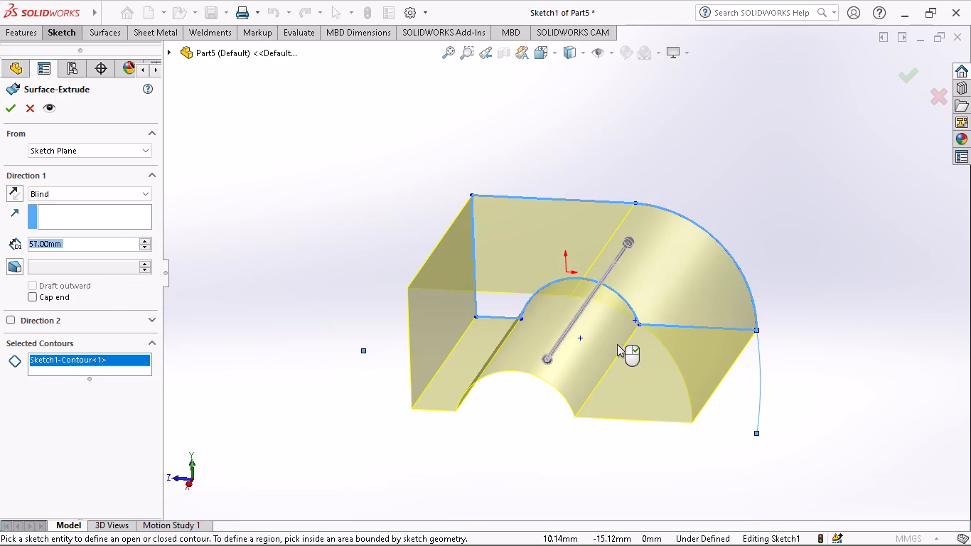
{"action": "middle_click_drag", "start_coordinate": [616, 344], "coordinate": [578, 364]}
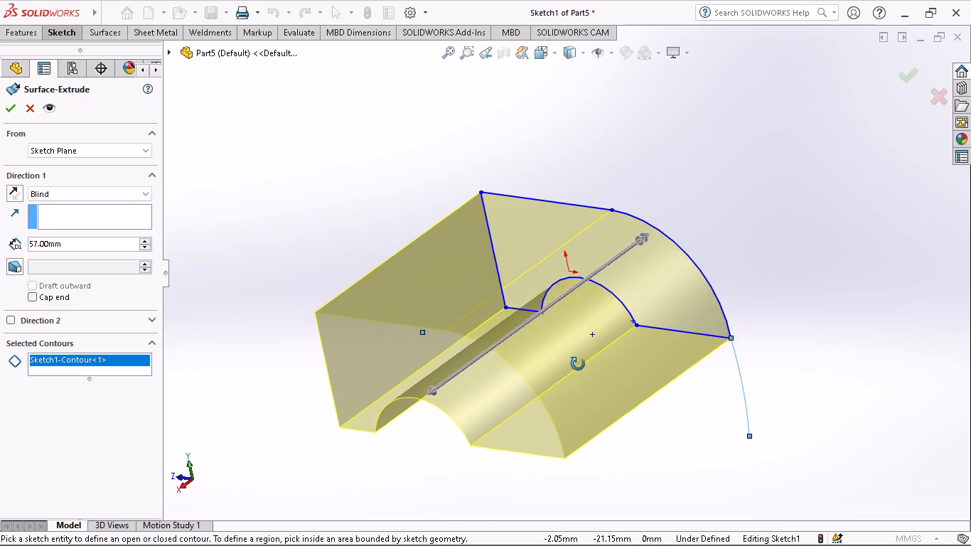
{"action": "middle_click_drag", "start_coordinate": [578, 364], "coordinate": [580, 364]}
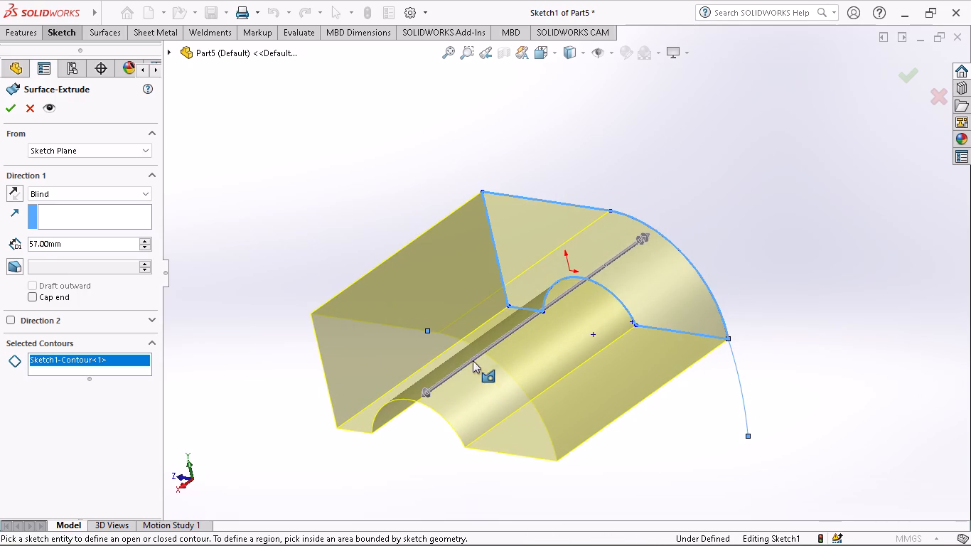
{"action": "left_click_drag", "start_coordinate": [424, 388], "coordinate": [416, 403]}
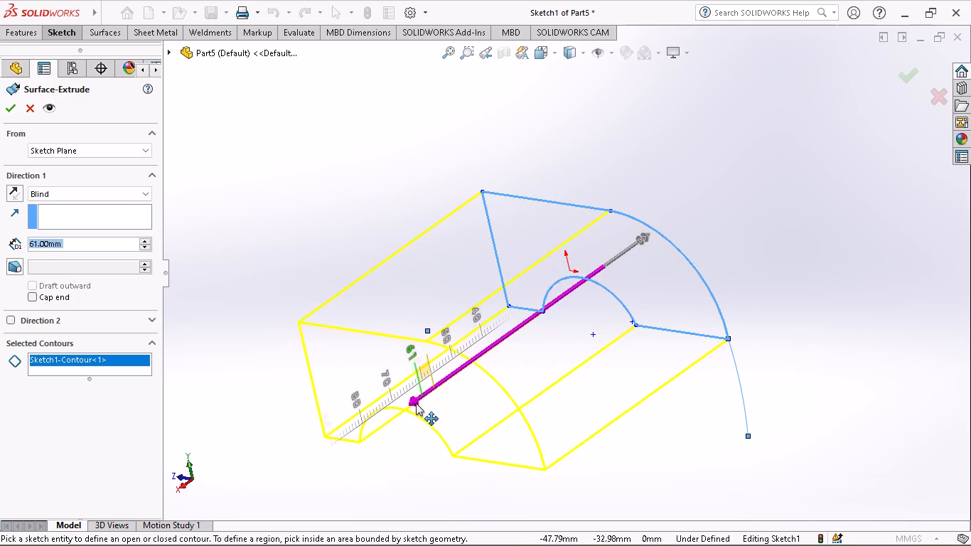
{"action": "left_click_drag", "start_coordinate": [416, 403], "coordinate": [409, 412]}
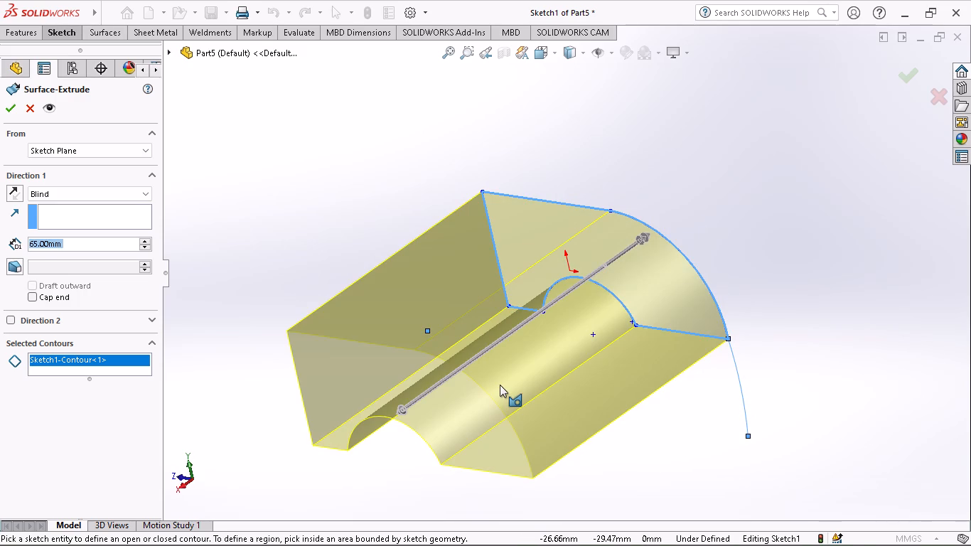
{"action": "middle_click_drag", "start_coordinate": [500, 385], "coordinate": [757, 422]}
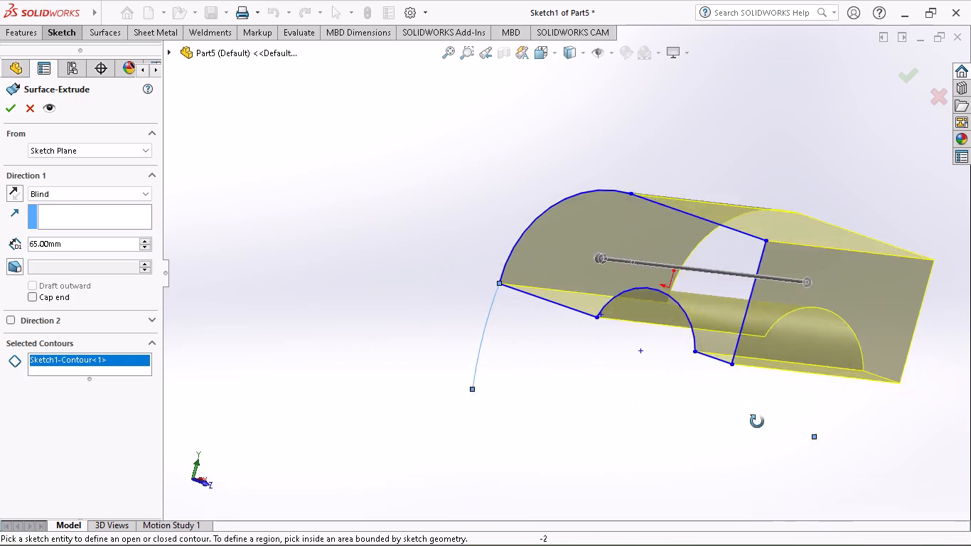
{"action": "middle_click_drag", "start_coordinate": [757, 422], "coordinate": [789, 456]}
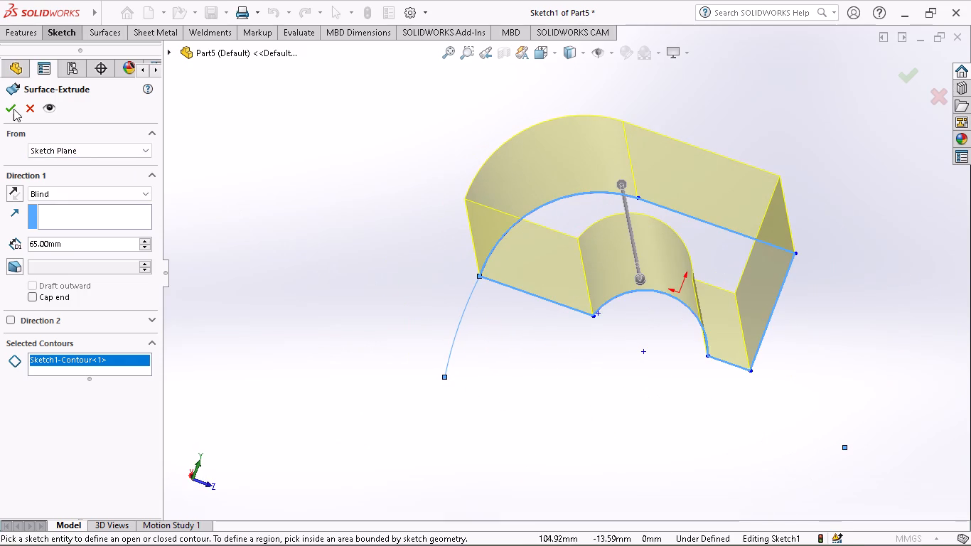
{"action": "left_click", "coordinate": [14, 109]}
On the flat vertical side face, sketch a downward-bulging three-point arc of about 23.5 mm radius with both endpoints on the upper edge.
{"action": "middle_click_drag", "start_coordinate": [706, 336], "coordinate": [680, 334]}
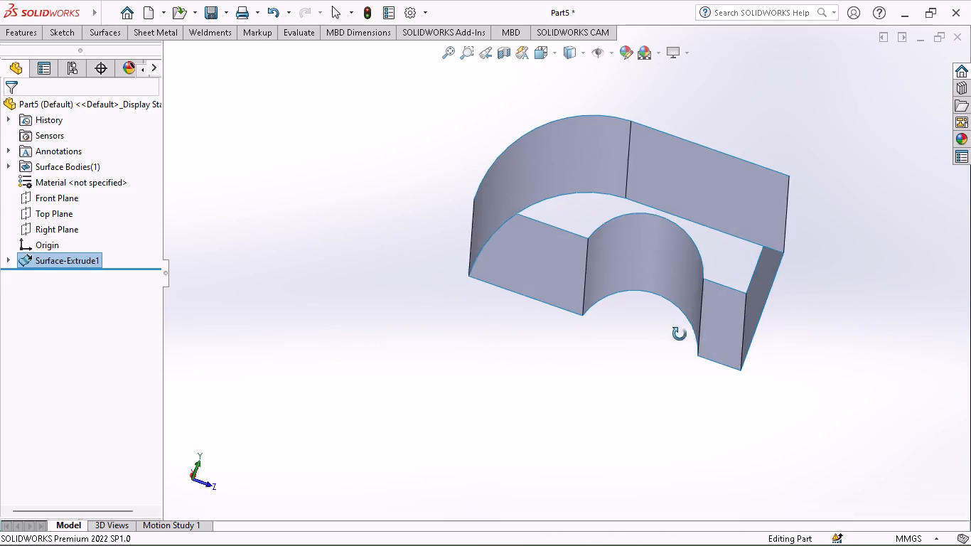
{"action": "middle_click_drag", "start_coordinate": [680, 334], "coordinate": [607, 309]}
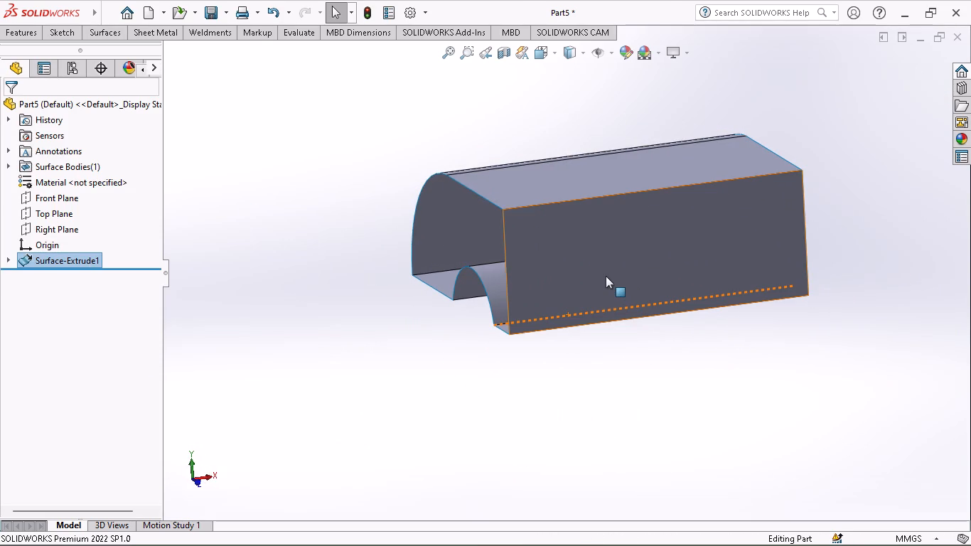
{"action": "left_click", "coordinate": [603, 264]}
{"action": "left_click", "coordinate": [665, 228]}
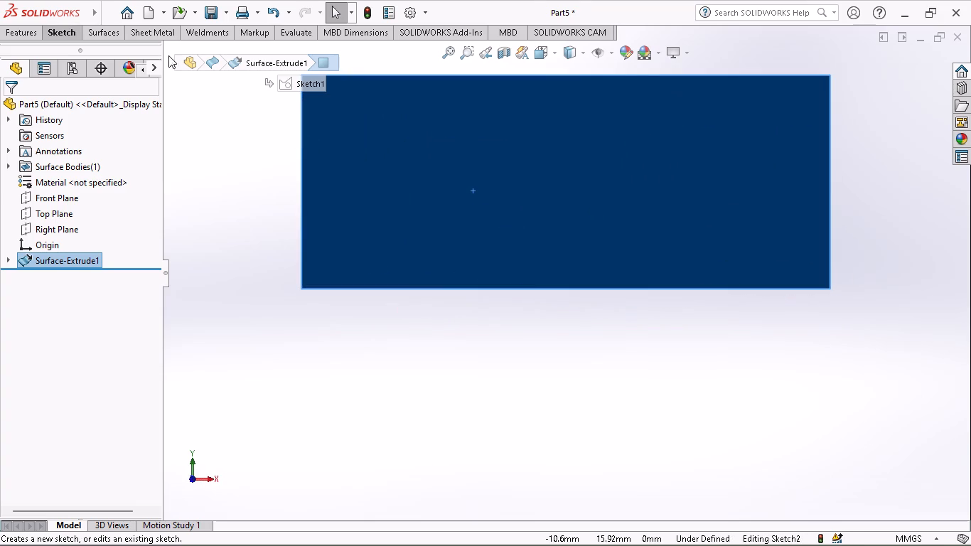
{"action": "left_click", "coordinate": [52, 34]}
{"action": "left_click", "coordinate": [113, 66]}
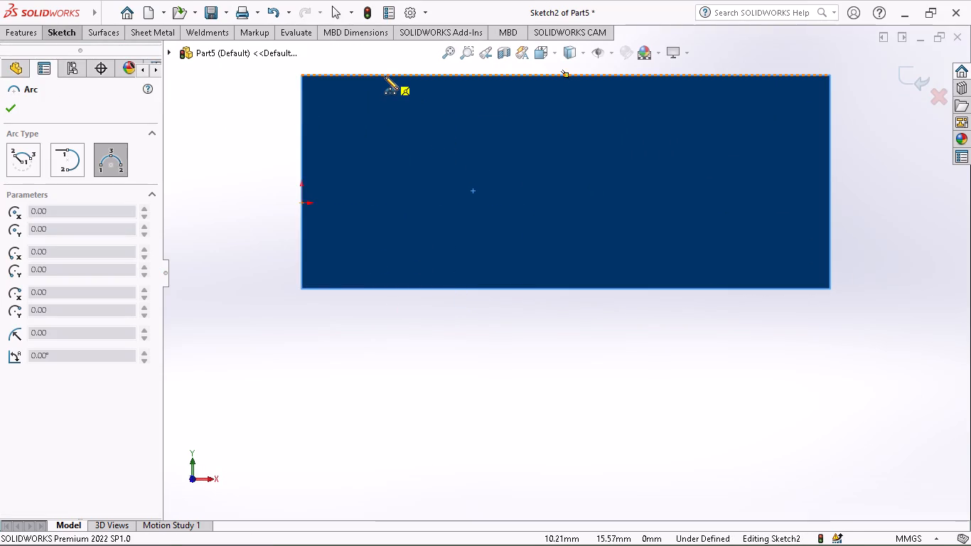
{"action": "left_click", "coordinate": [385, 76]}
{"action": "left_click", "coordinate": [762, 76]}
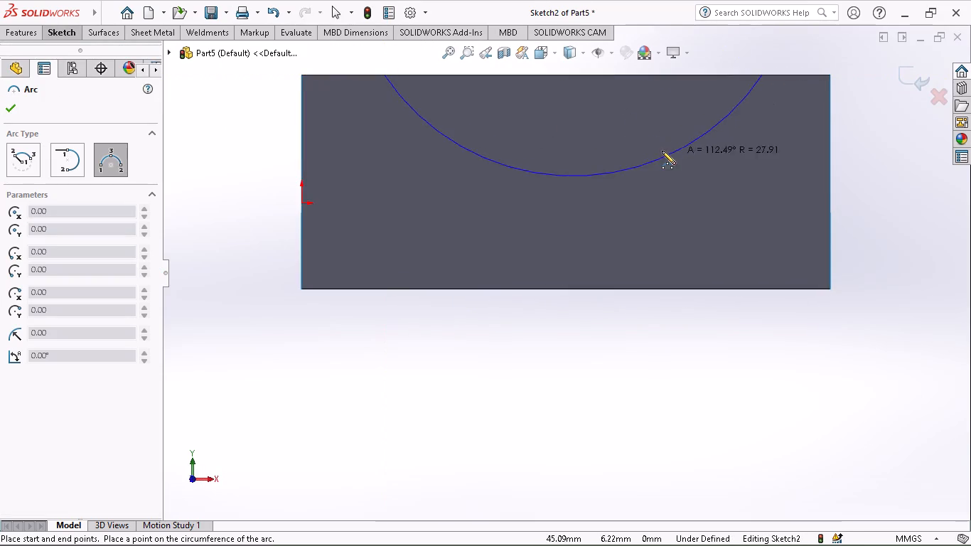
{"action": "left_click", "coordinate": [596, 235]}
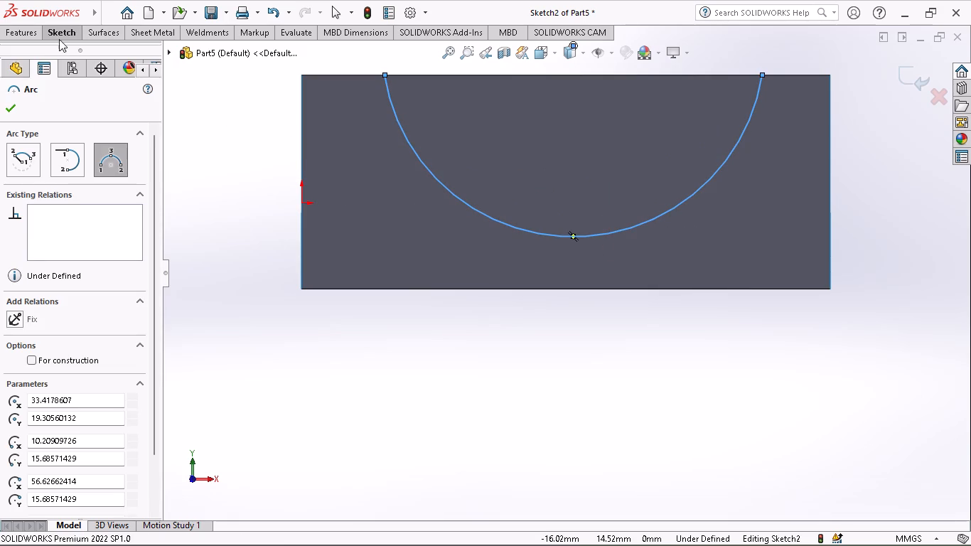
Close the arc with a horizontal line about 46.4 mm long between its endpoints along the face's upper edge.
{"action": "left_click", "coordinate": [54, 38]}
{"action": "left_click", "coordinate": [89, 50]}
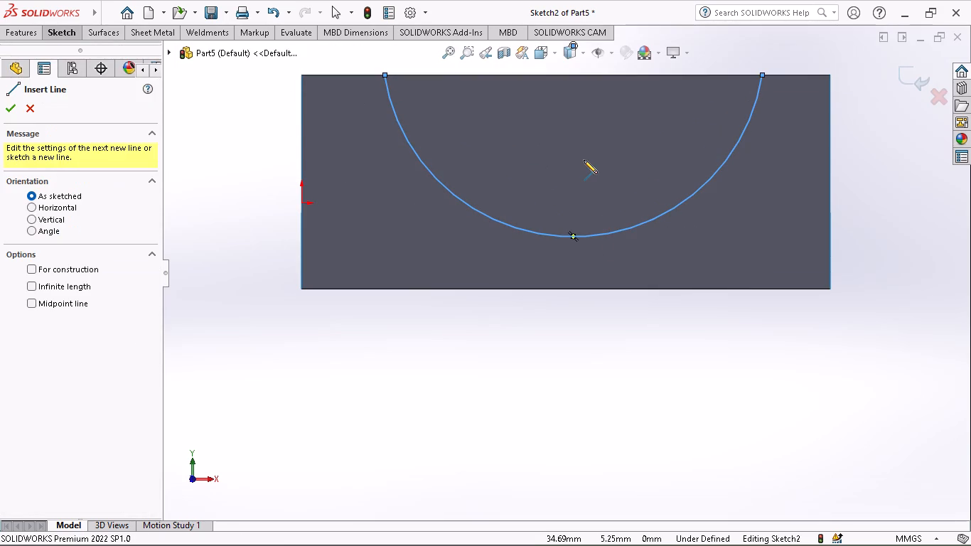
{"action": "left_click", "coordinate": [385, 75]}
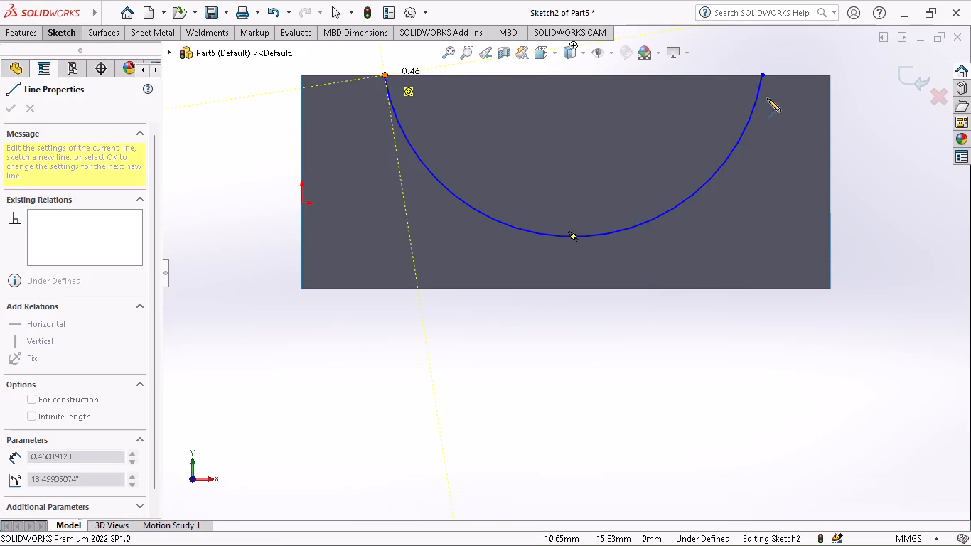
{"action": "left_click", "coordinate": [763, 77]}
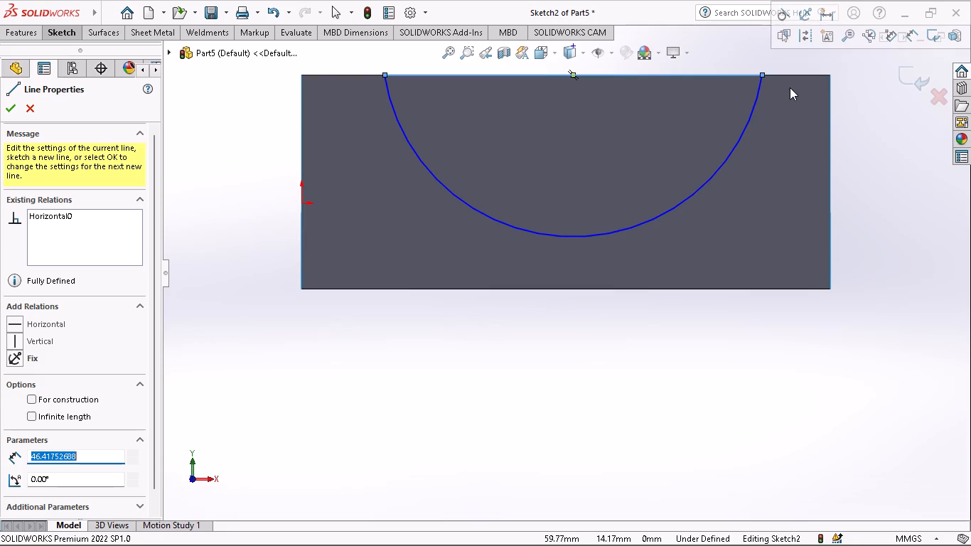
{"action": "key", "text": "Escape"}
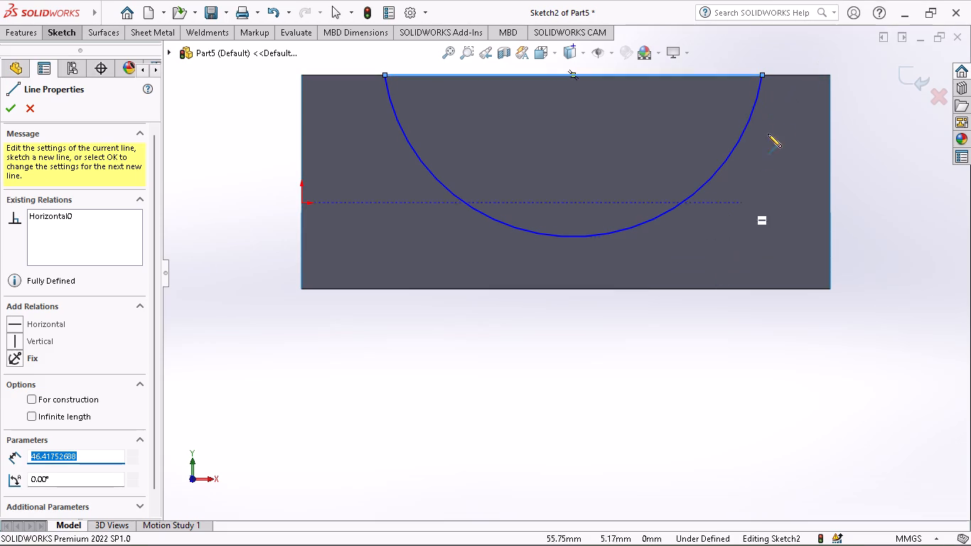
{"action": "key", "text": "Escape"}
Sketch the closing horizontal line between the arc's two endpoints again, about 46.4 mm long.
{"action": "middle_click_drag", "start_coordinate": [801, 107], "coordinate": [814, 176]}
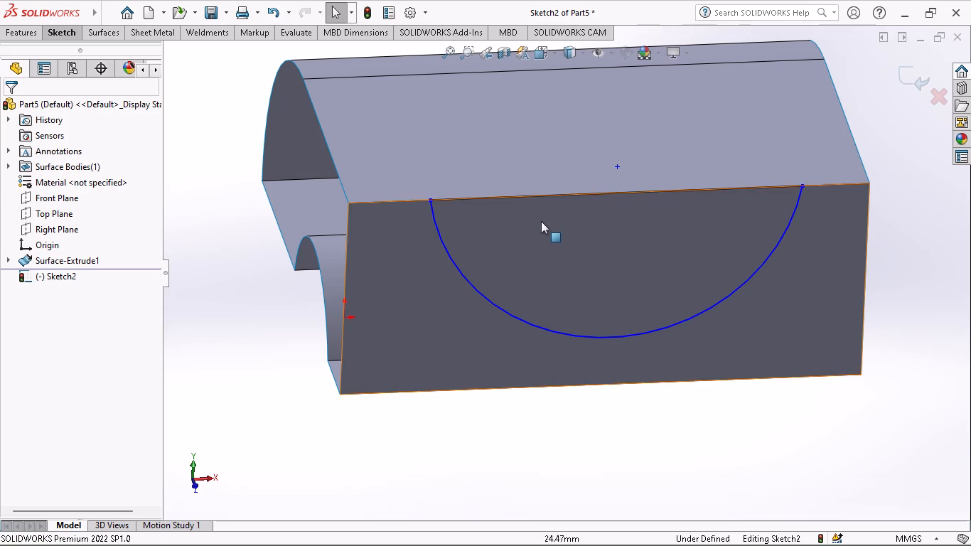
{"action": "left_click", "coordinate": [57, 26]}
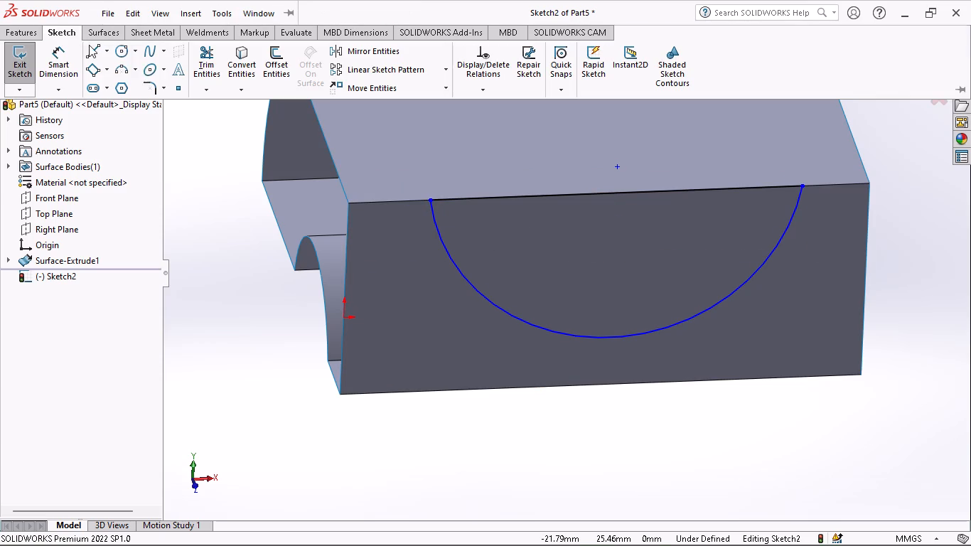
{"action": "left_click", "coordinate": [90, 43]}
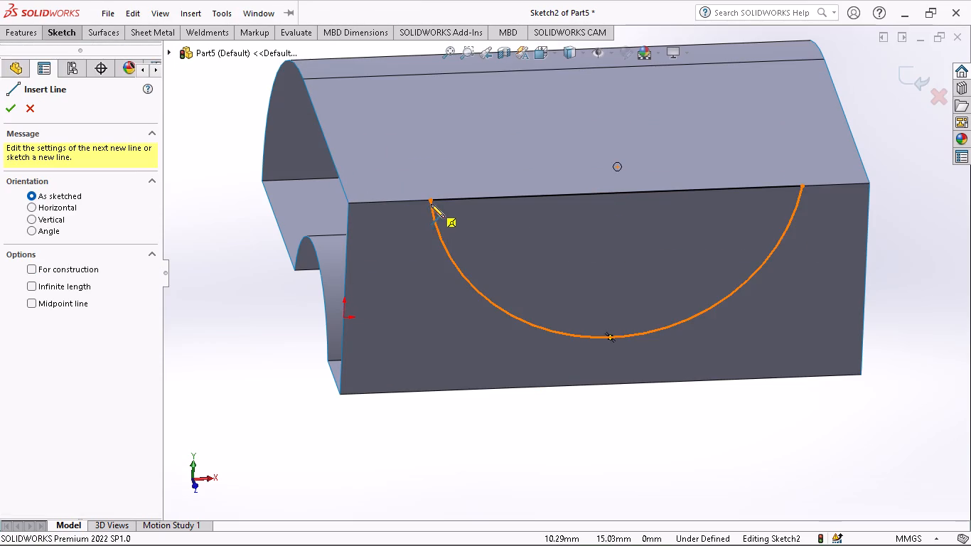
{"action": "left_click", "coordinate": [431, 202]}
{"action": "left_click", "coordinate": [805, 188]}
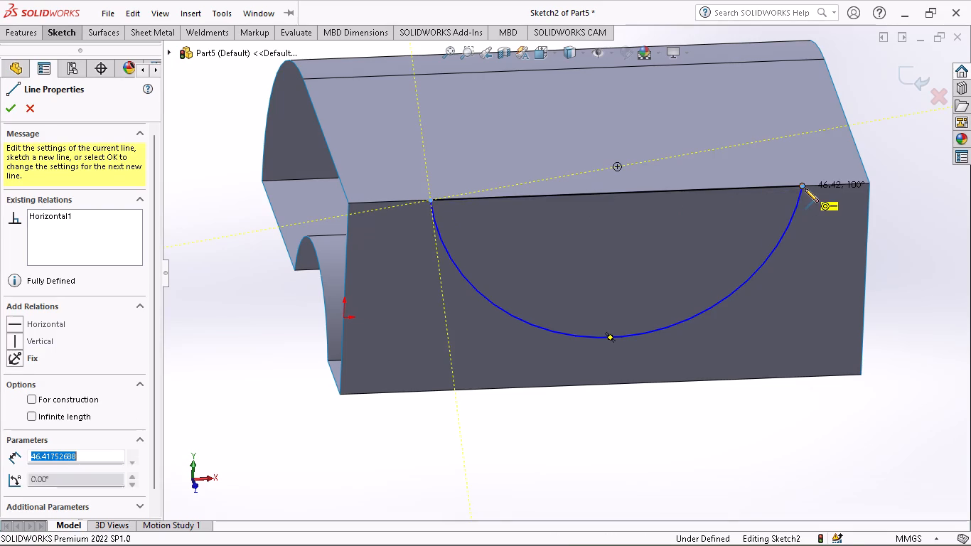
{"action": "key", "text": "Escape"}
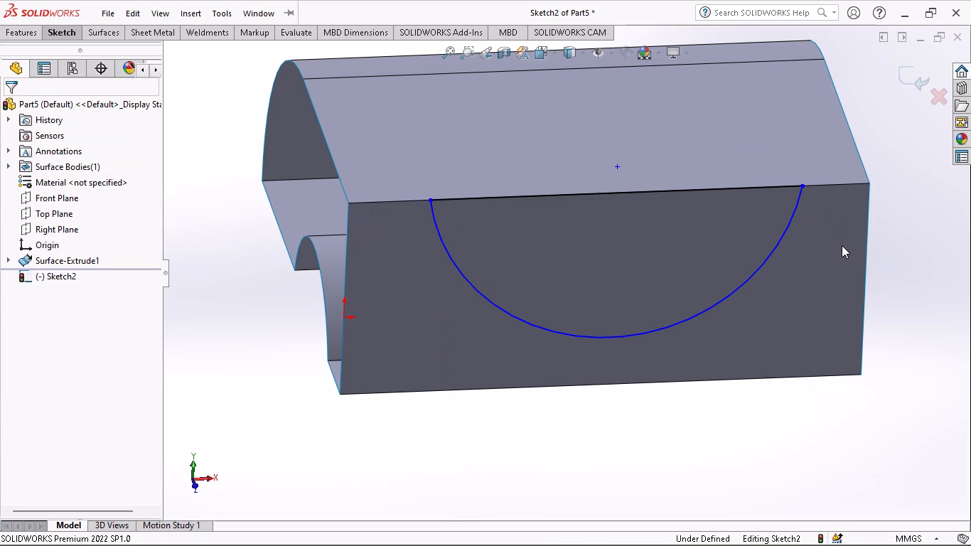
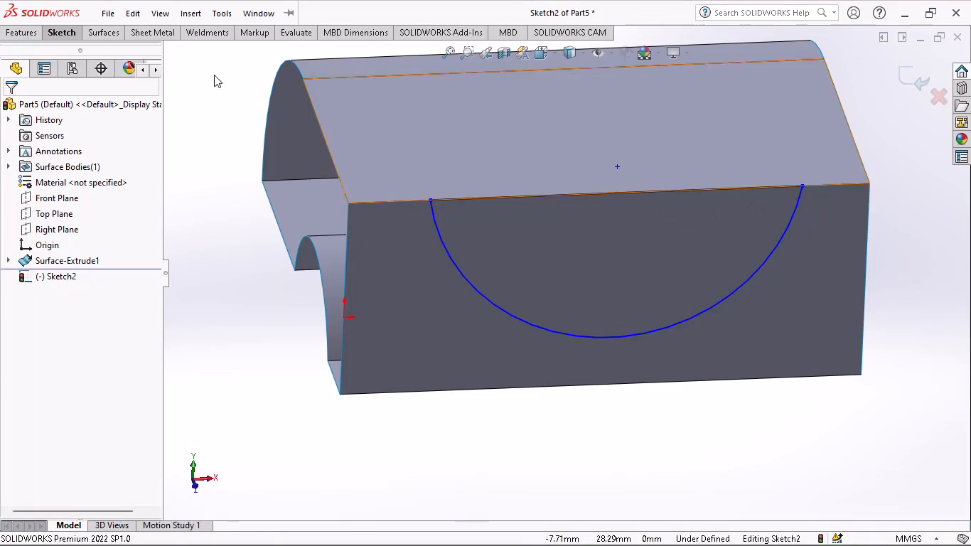
Sketch a horizontal line about 46.4 mm long between the arc's two endpoints along the face's upper edge.
{"action": "left_click", "coordinate": [53, 28]}
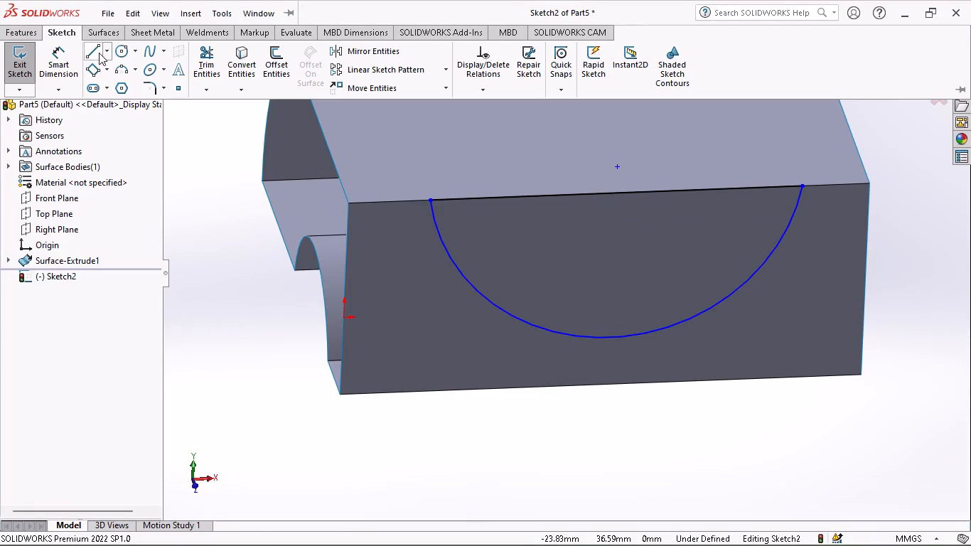
{"action": "left_click", "coordinate": [99, 52]}
{"action": "left_click", "coordinate": [430, 200]}
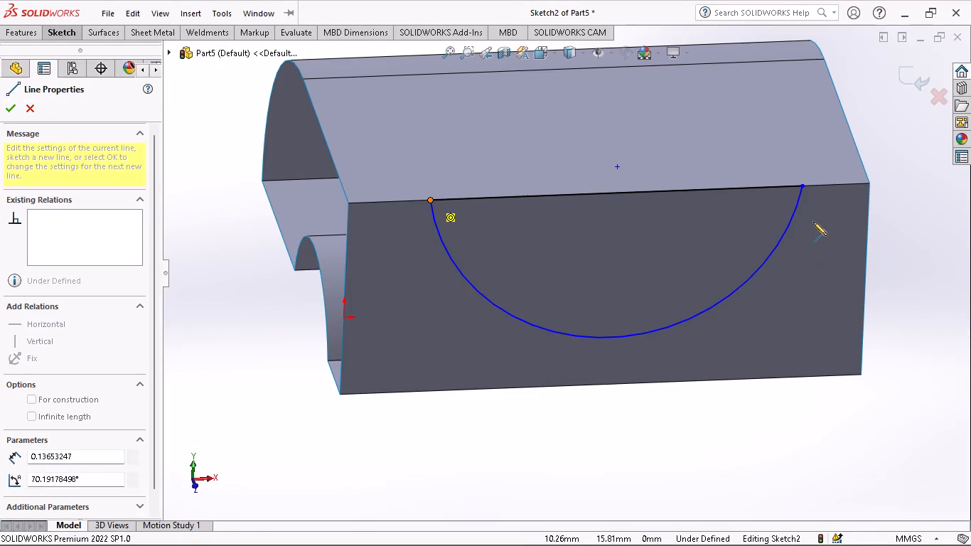
{"action": "left_click", "coordinate": [804, 187]}
{"action": "right_click", "coordinate": [785, 239]}
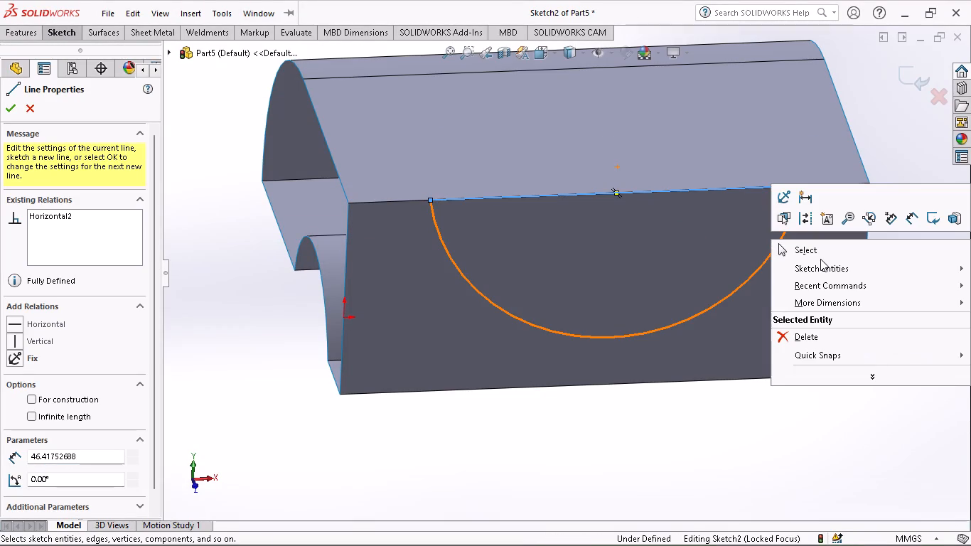
{"action": "left_click", "coordinate": [820, 259]}
{"action": "left_click", "coordinate": [812, 250]}
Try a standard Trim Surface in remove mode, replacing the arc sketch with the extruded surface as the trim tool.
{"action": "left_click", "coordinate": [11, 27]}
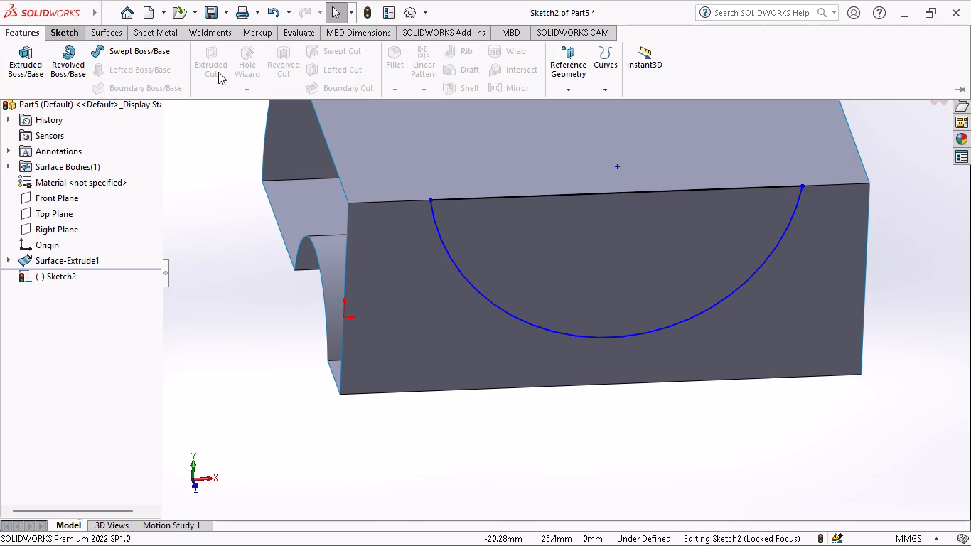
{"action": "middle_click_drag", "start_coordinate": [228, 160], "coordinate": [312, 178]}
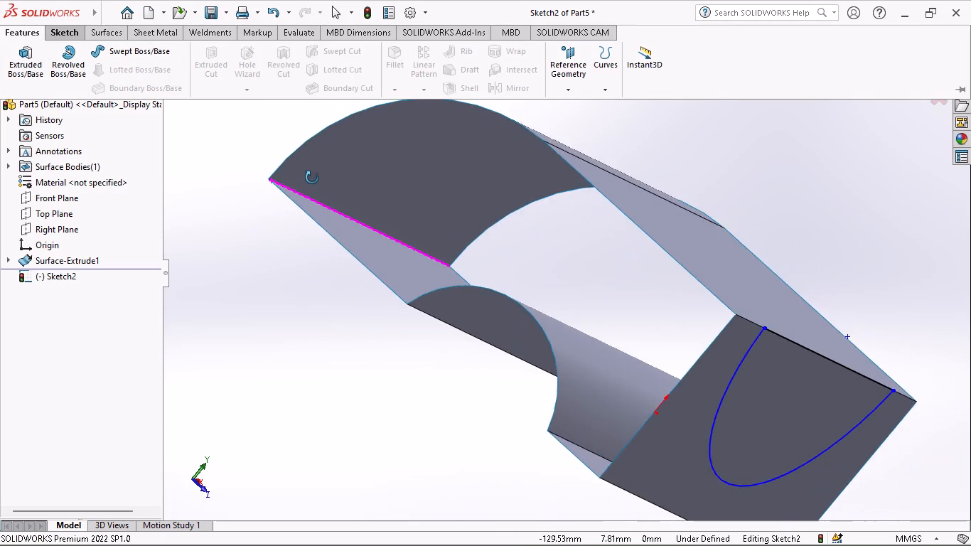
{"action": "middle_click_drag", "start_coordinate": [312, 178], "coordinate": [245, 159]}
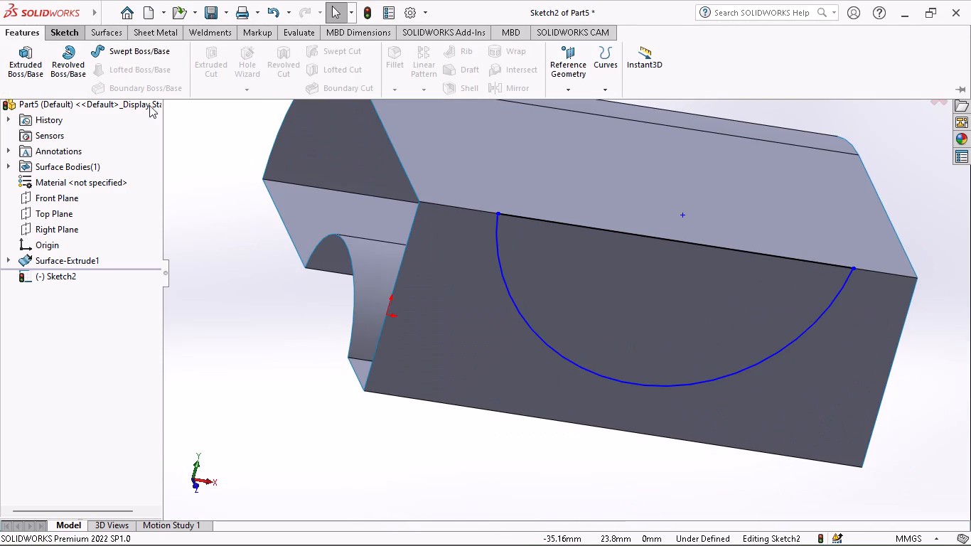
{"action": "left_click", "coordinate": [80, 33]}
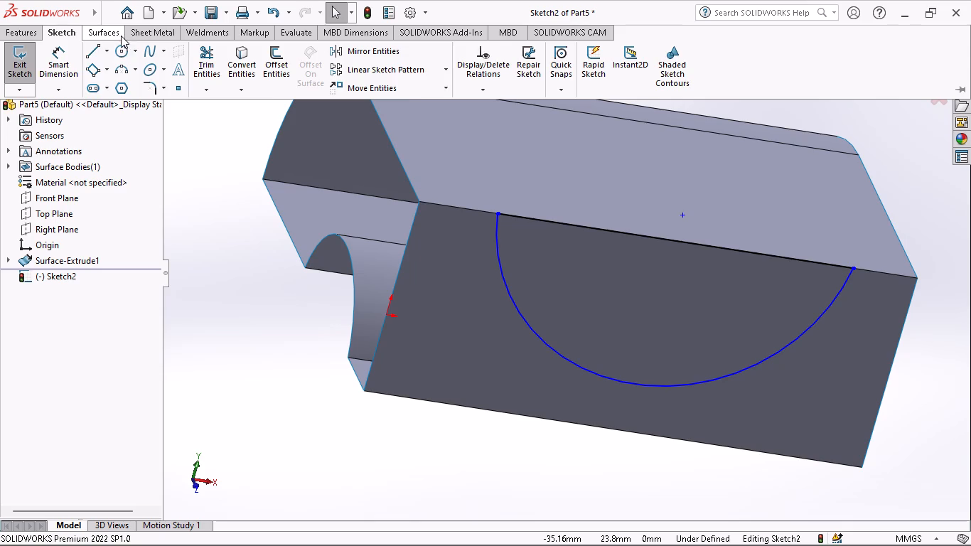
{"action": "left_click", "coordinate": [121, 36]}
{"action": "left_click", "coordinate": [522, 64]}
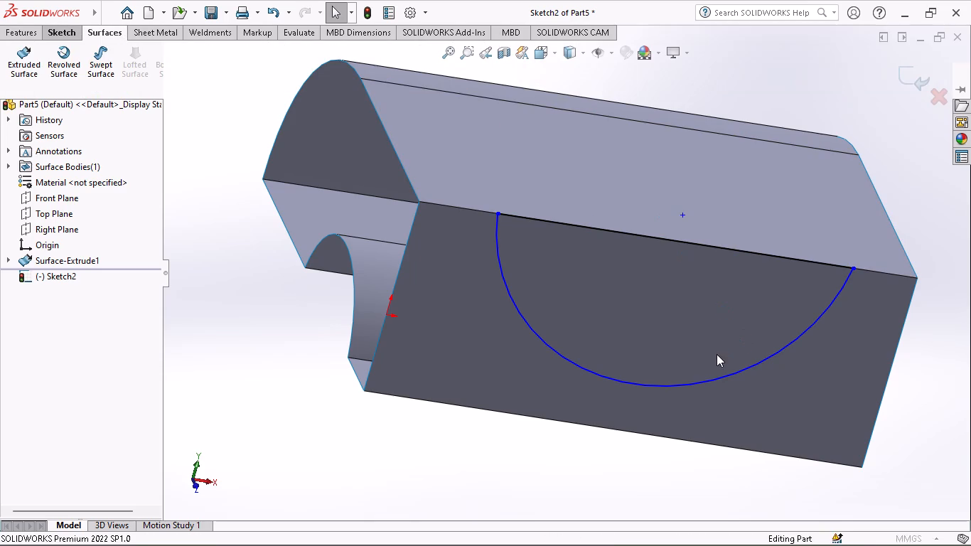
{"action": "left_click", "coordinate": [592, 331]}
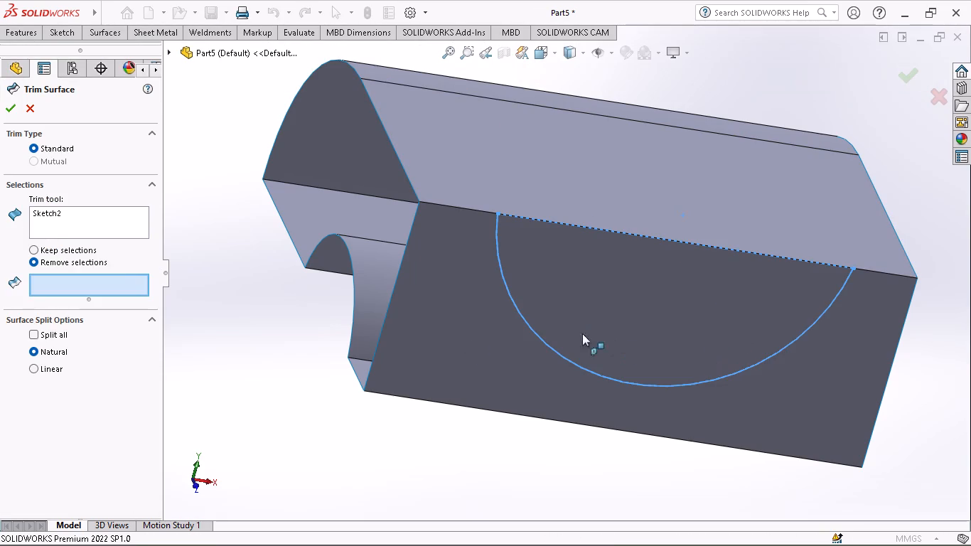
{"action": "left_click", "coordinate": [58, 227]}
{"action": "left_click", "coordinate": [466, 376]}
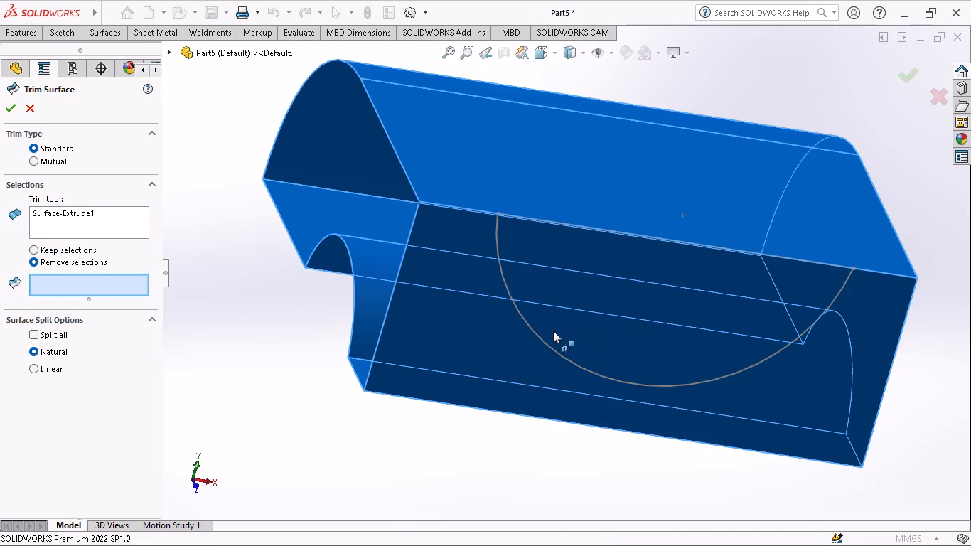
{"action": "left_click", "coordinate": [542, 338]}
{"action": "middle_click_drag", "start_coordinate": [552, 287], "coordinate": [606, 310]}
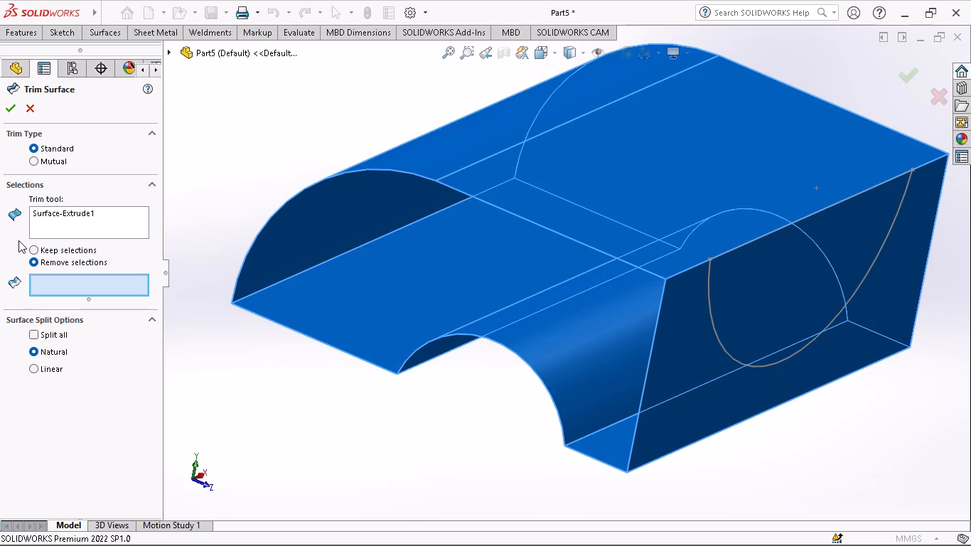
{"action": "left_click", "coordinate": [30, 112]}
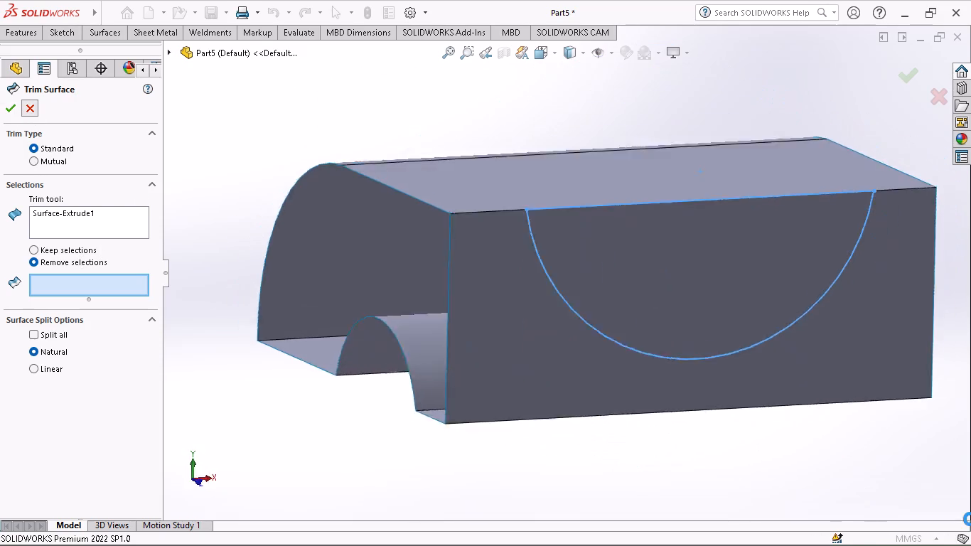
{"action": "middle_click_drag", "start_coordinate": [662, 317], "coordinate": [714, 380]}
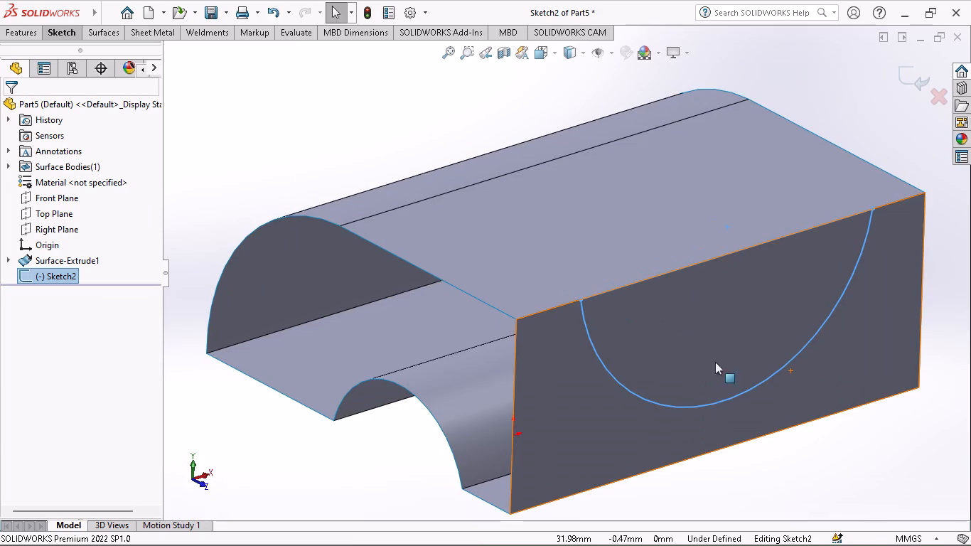
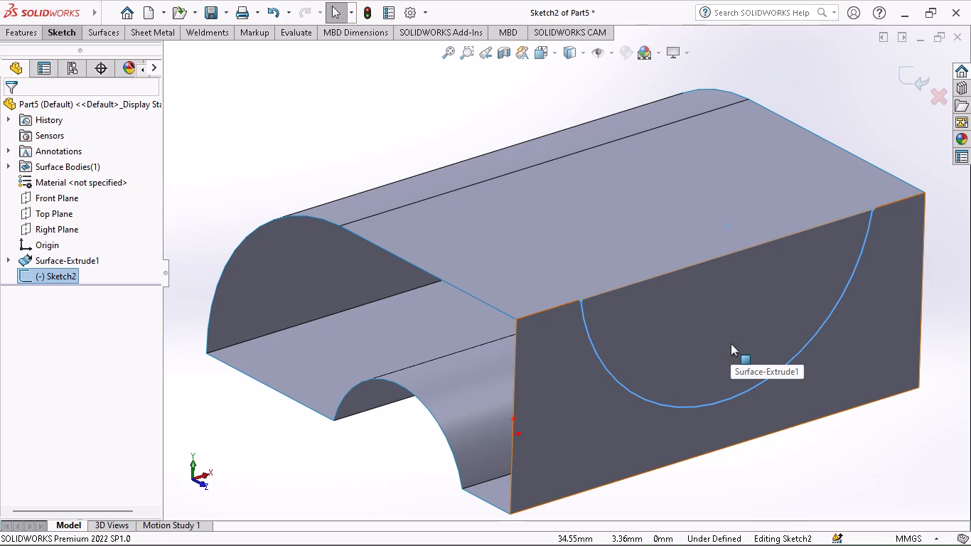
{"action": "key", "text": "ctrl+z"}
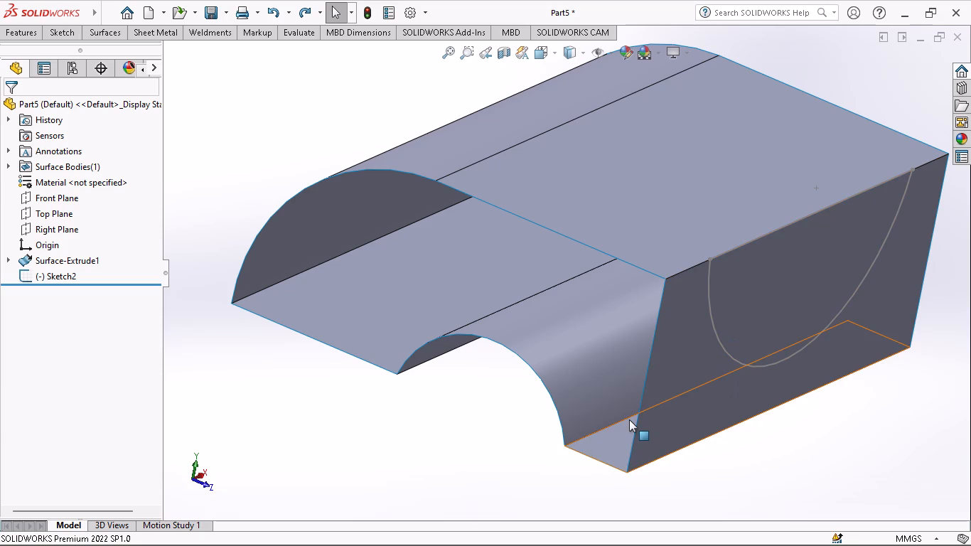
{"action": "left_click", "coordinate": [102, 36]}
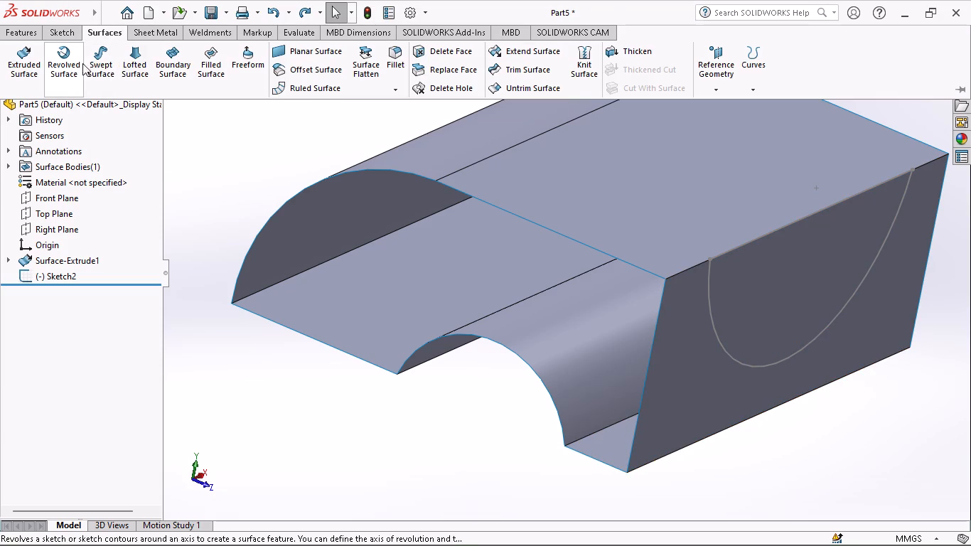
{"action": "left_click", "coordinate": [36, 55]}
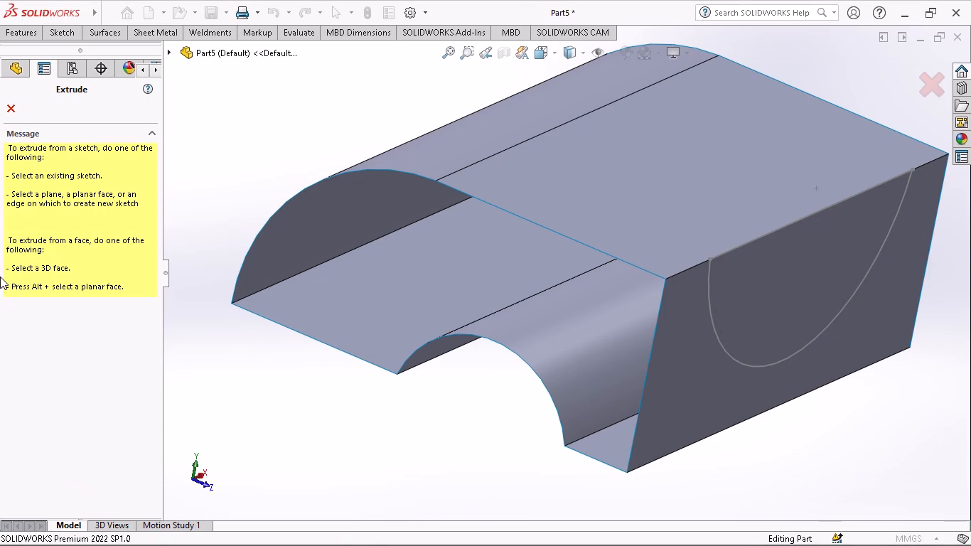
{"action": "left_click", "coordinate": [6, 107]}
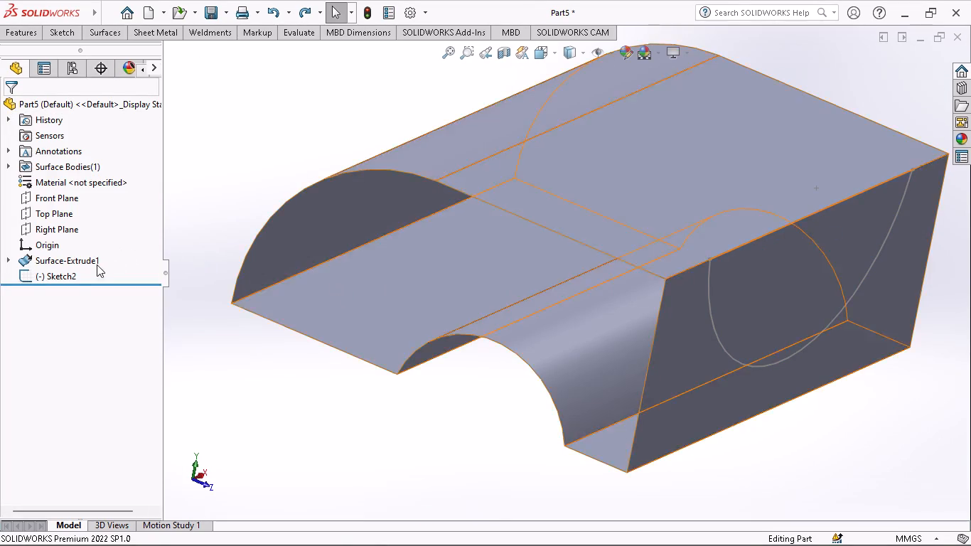
Extrude the closed arc-segment region as a surface, blind 89 mm, reversed so it runs back through the extruded body.
{"action": "left_click", "coordinate": [75, 272]}
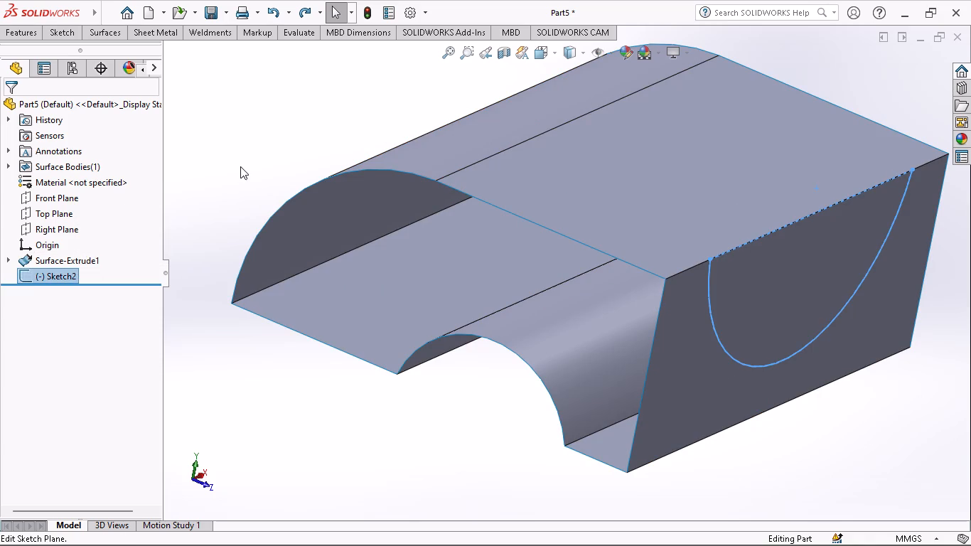
{"action": "left_click", "coordinate": [107, 35]}
{"action": "left_click", "coordinate": [30, 67]}
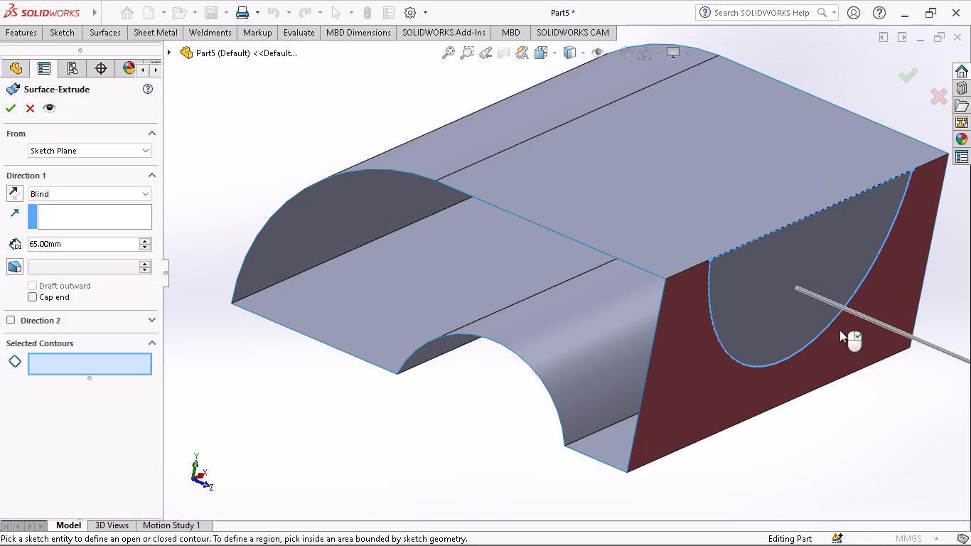
{"action": "middle_click", "coordinate": [842, 328]}
{"action": "left_click", "coordinate": [808, 316]}
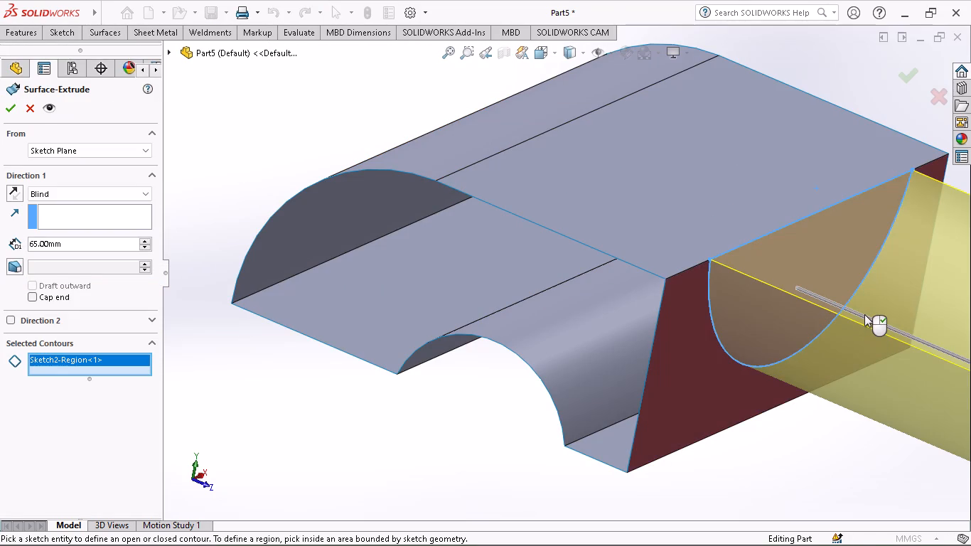
{"action": "scroll", "coordinate": [784, 267], "scroll_direction": "up", "scroll_amount": 5, "text": "ctrl"}
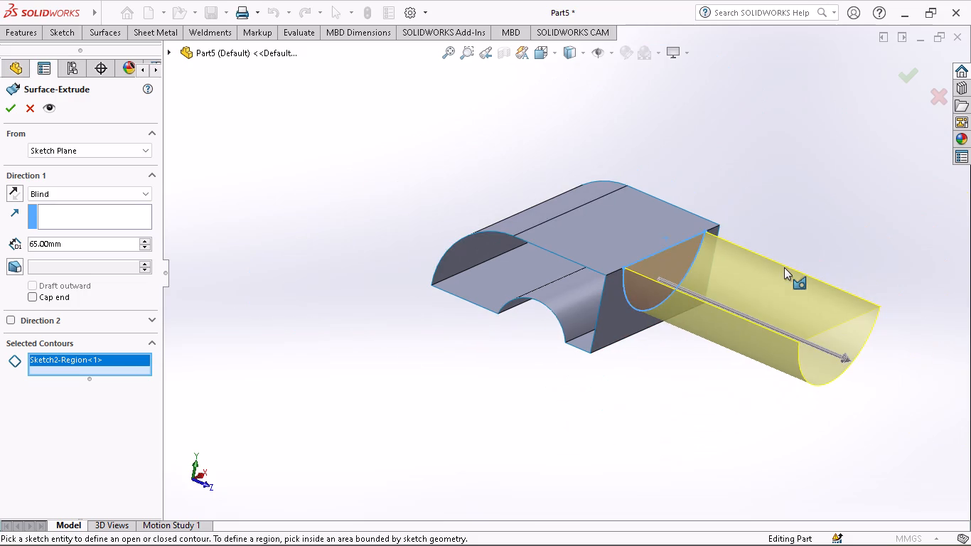
{"action": "left_click", "coordinate": [838, 357]}
{"action": "left_click_drag", "start_coordinate": [843, 359], "coordinate": [798, 327]}
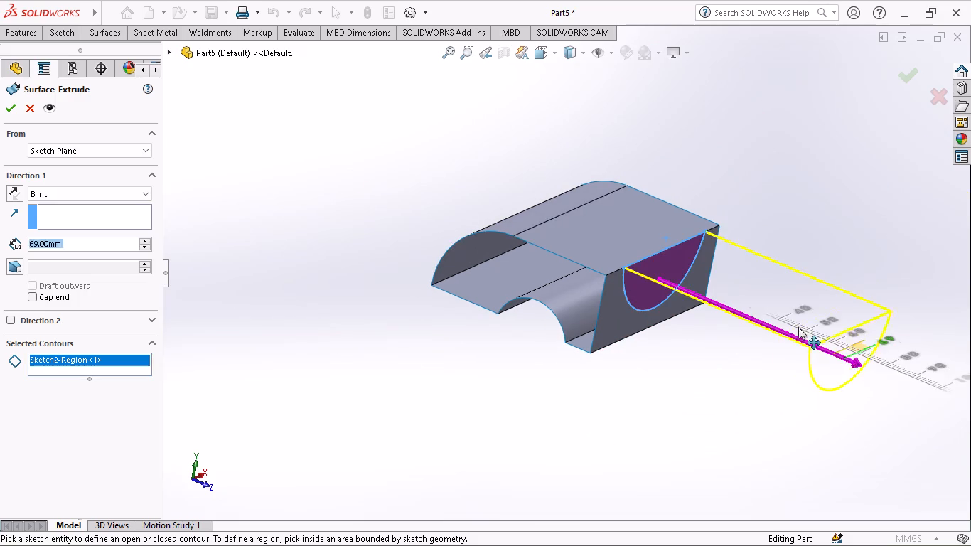
{"action": "left_click_drag", "start_coordinate": [798, 327], "coordinate": [404, 183]}
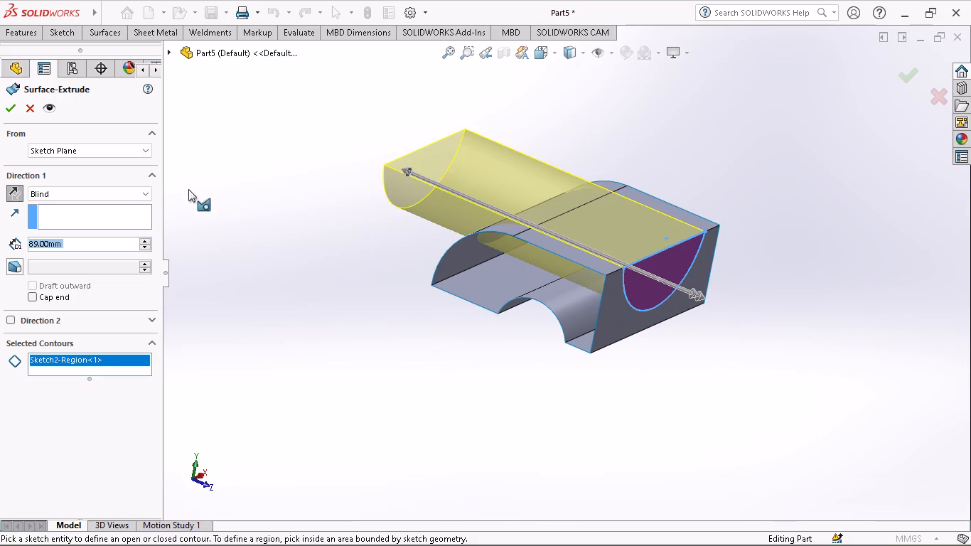
{"action": "left_click", "coordinate": [11, 107]}
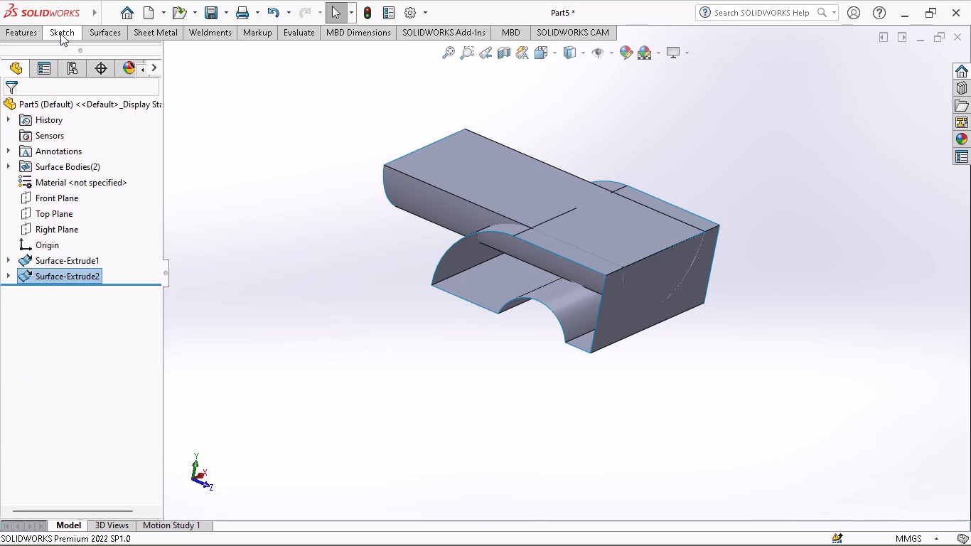
Trim the arc-segment surface with a standard Trim Surface, using the original extruded surface as trim tool and removing the portion outside it.
{"action": "left_click", "coordinate": [89, 33]}
{"action": "left_click", "coordinate": [542, 68]}
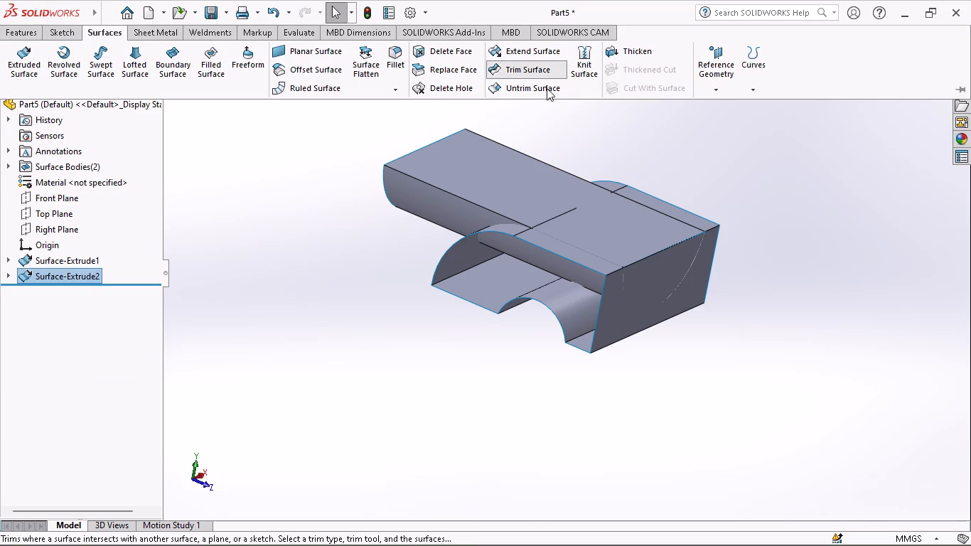
{"action": "left_click", "coordinate": [466, 268]}
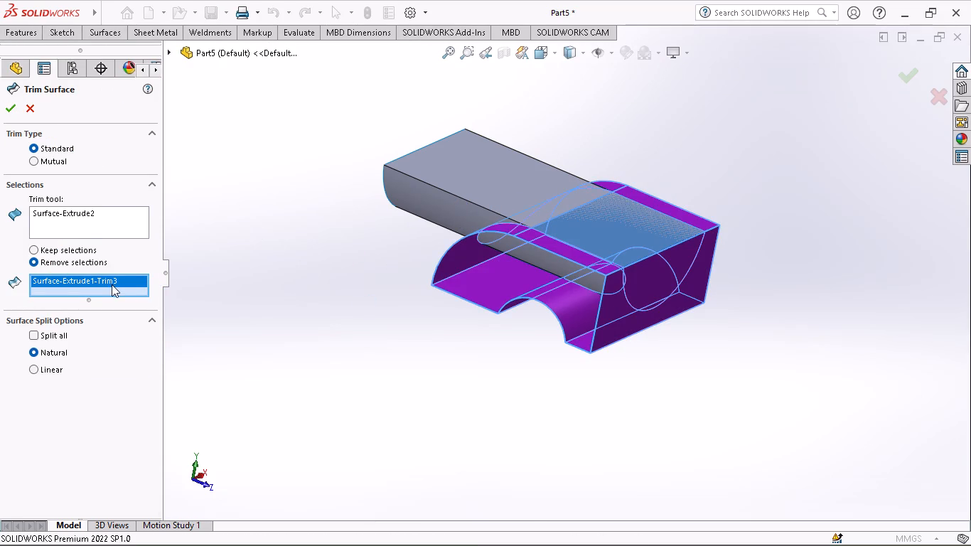
{"action": "left_click", "coordinate": [98, 215]}
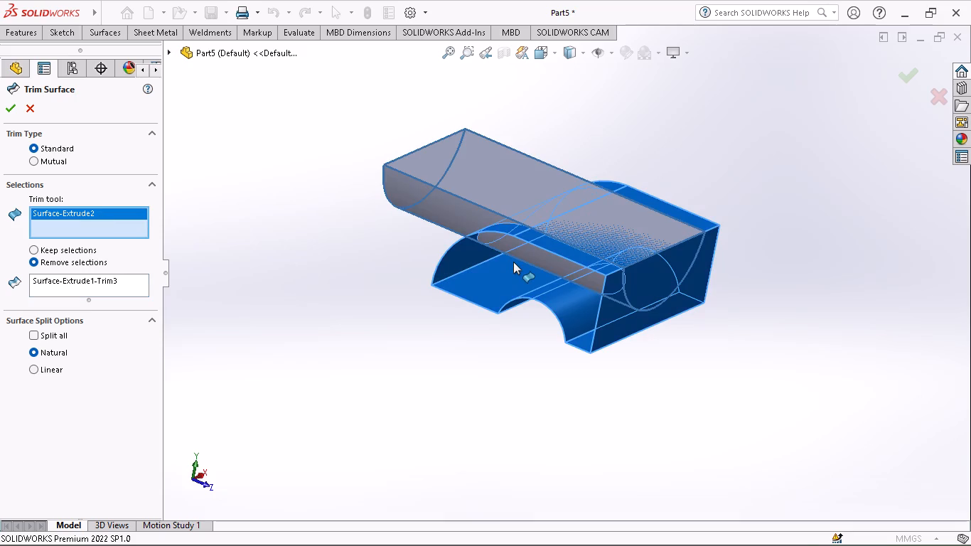
{"action": "left_click", "coordinate": [513, 262]}
{"action": "left_click", "coordinate": [623, 326]}
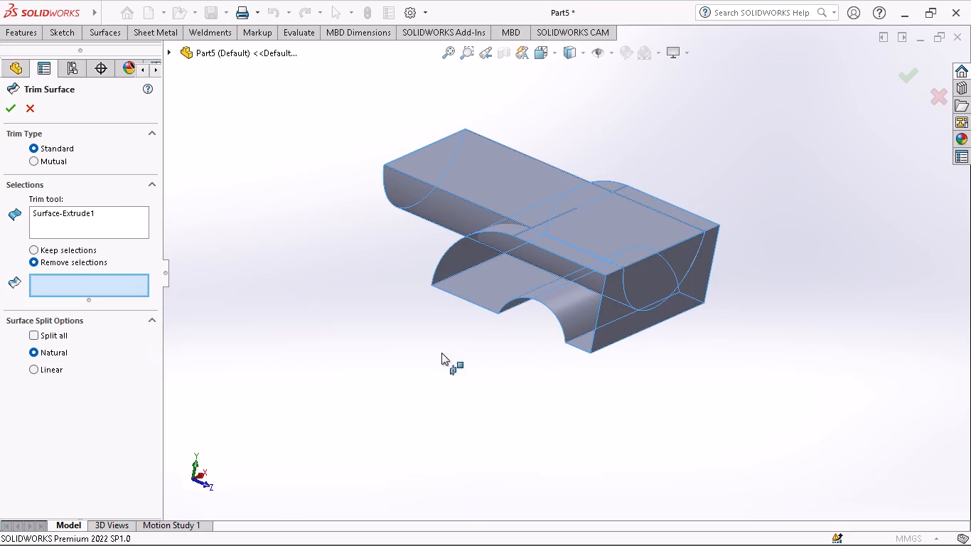
{"action": "left_click", "coordinate": [522, 197]}
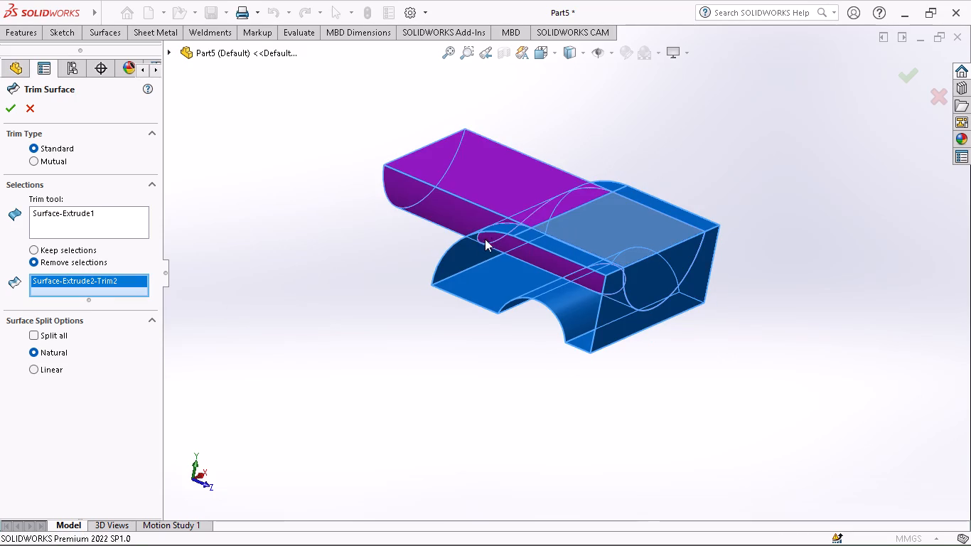
{"action": "left_click", "coordinate": [14, 116]}
On the flat side face, sketch a circle of about 15.4 mm radius centred on the face's upper edge.
{"action": "middle_click_drag", "start_coordinate": [623, 247], "coordinate": [711, 297]}
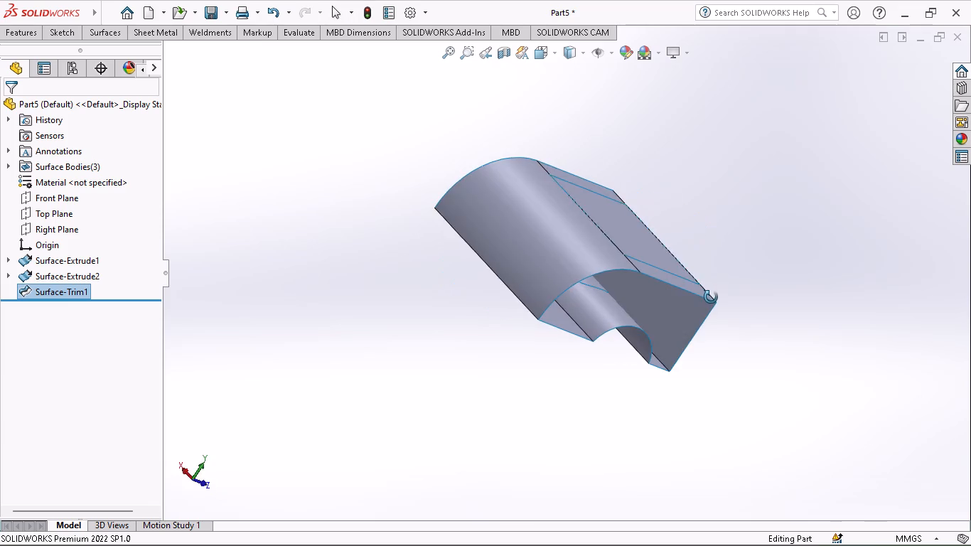
{"action": "middle_click_drag", "start_coordinate": [711, 297], "coordinate": [690, 301]}
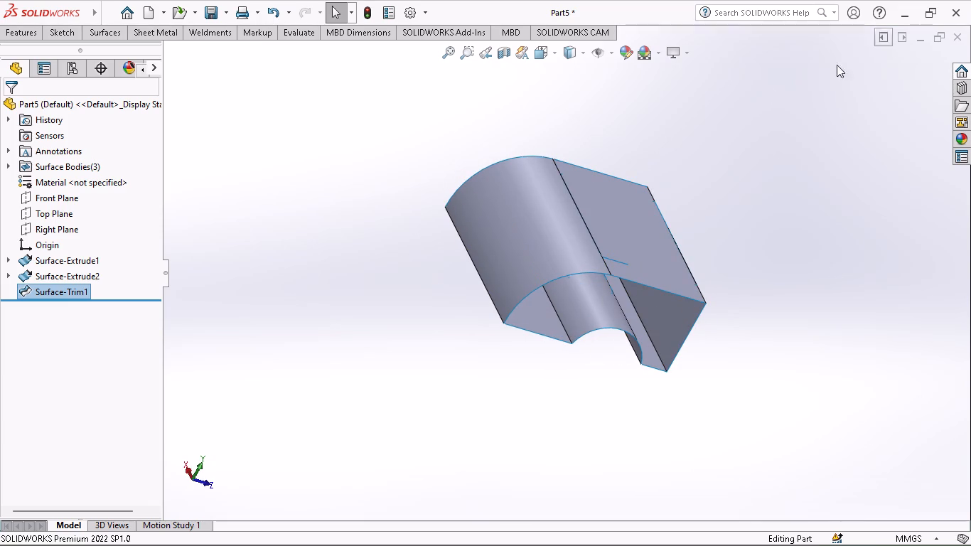
{"action": "middle_click_drag", "start_coordinate": [816, 247], "coordinate": [717, 240]}
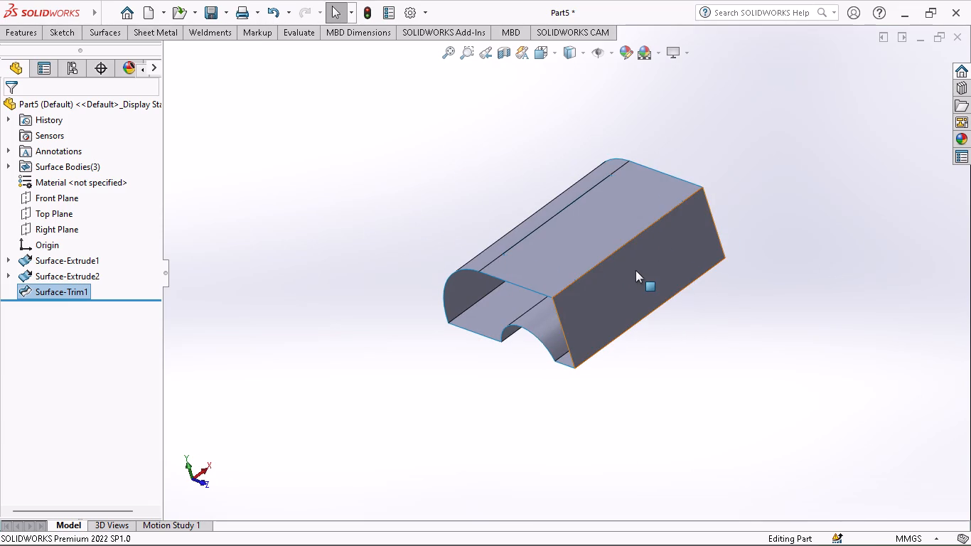
{"action": "left_click", "coordinate": [635, 270]}
{"action": "left_click", "coordinate": [695, 228]}
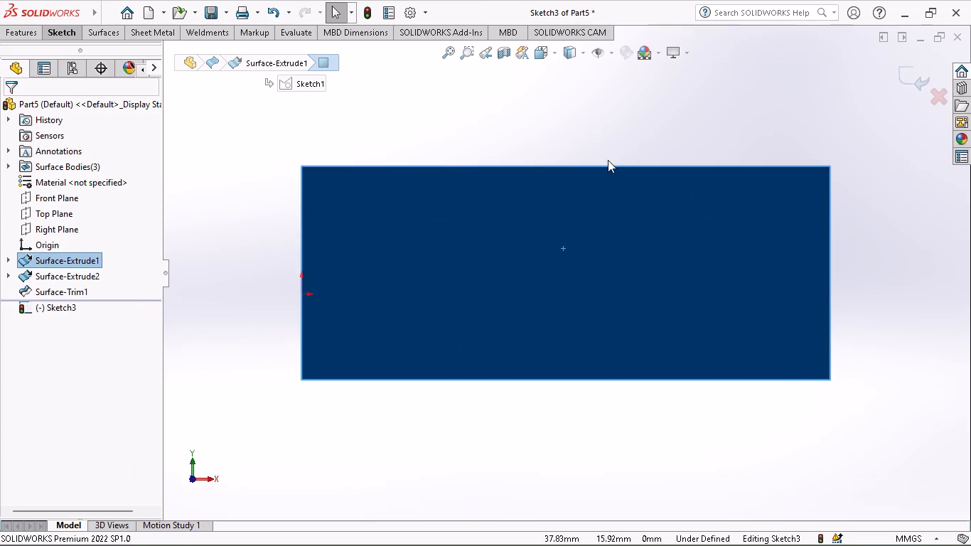
{"action": "scroll", "coordinate": [600, 122], "scroll_direction": "up", "scroll_amount": 4, "text": "ctrl"}
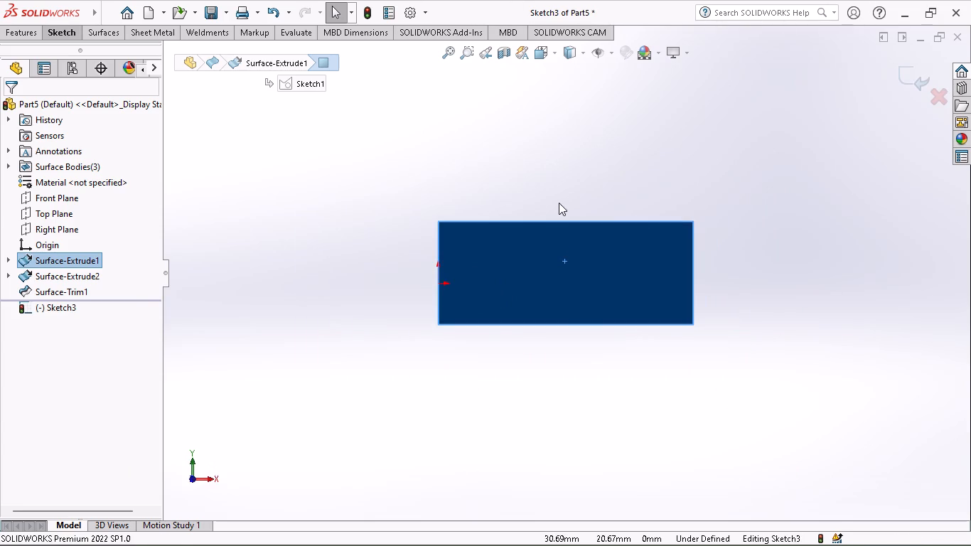
{"action": "middle_click_drag", "start_coordinate": [559, 203], "coordinate": [621, 338]}
{"action": "middle_click_drag", "start_coordinate": [627, 261], "coordinate": [633, 188]}
{"action": "left_click", "coordinate": [55, 28]}
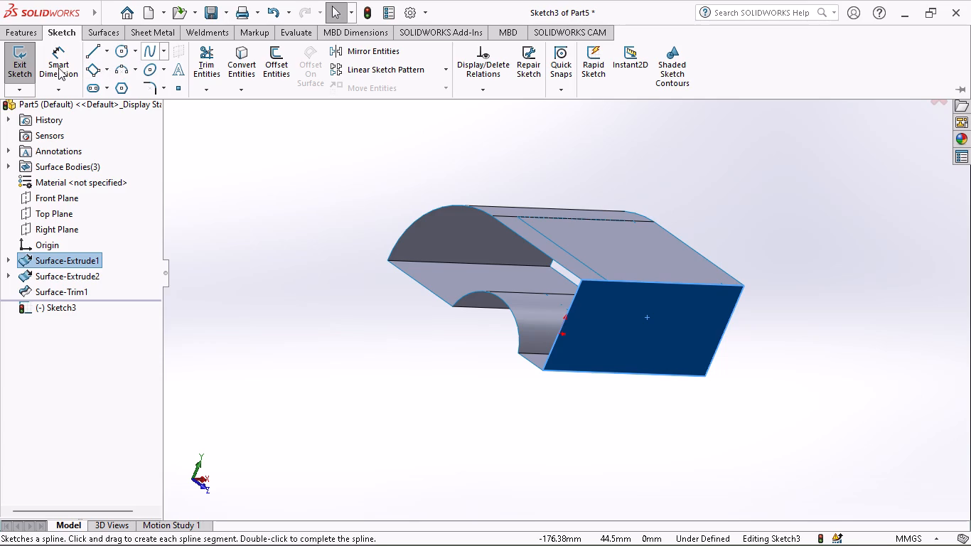
{"action": "left_click", "coordinate": [119, 55]}
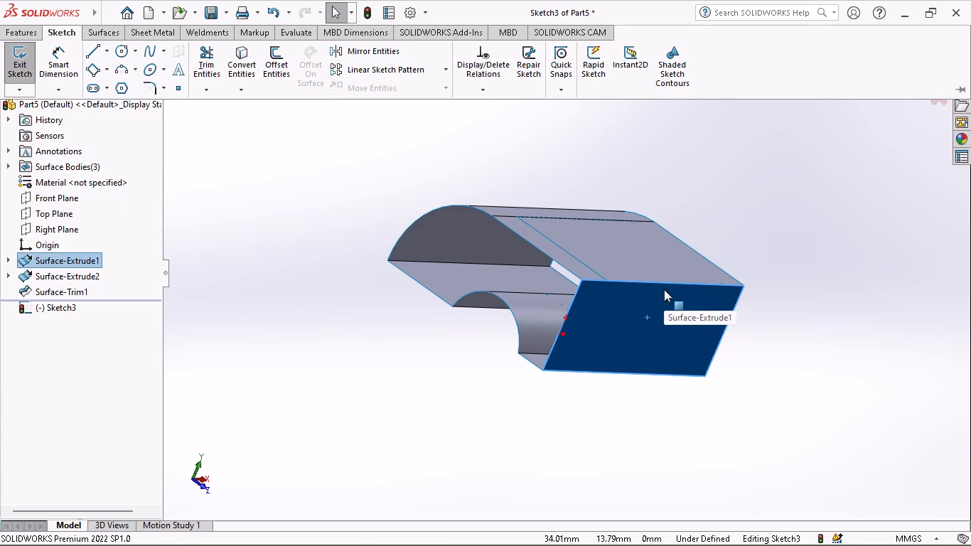
{"action": "left_click", "coordinate": [124, 52]}
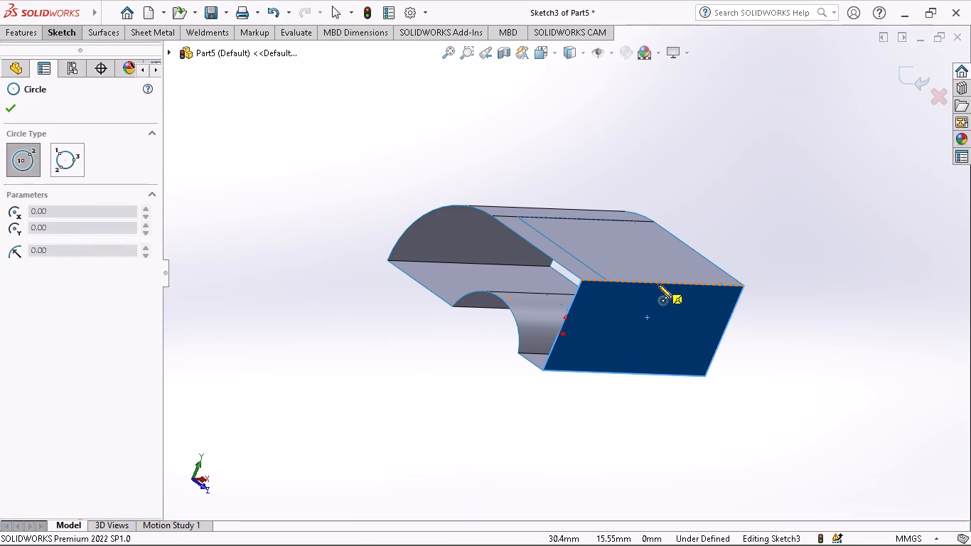
{"action": "left_click", "coordinate": [658, 284]}
{"action": "left_click", "coordinate": [676, 316]}
{"action": "middle_click_drag", "start_coordinate": [680, 320], "coordinate": [666, 308]}
Extrude the circle as a solid boss in two directions from the sketch plane, with Direction 1 blind 89 mm.
{"action": "left_click", "coordinate": [41, 26]}
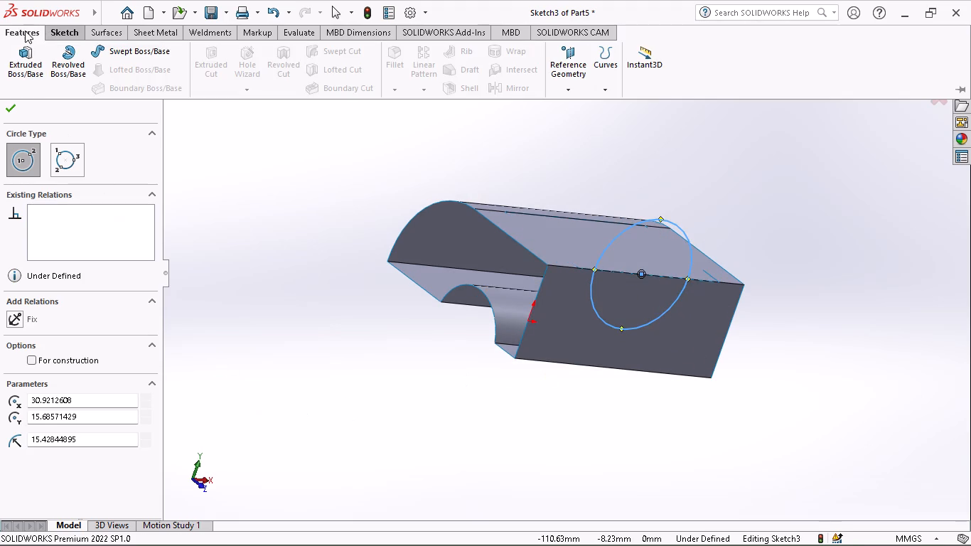
{"action": "left_click", "coordinate": [24, 31]}
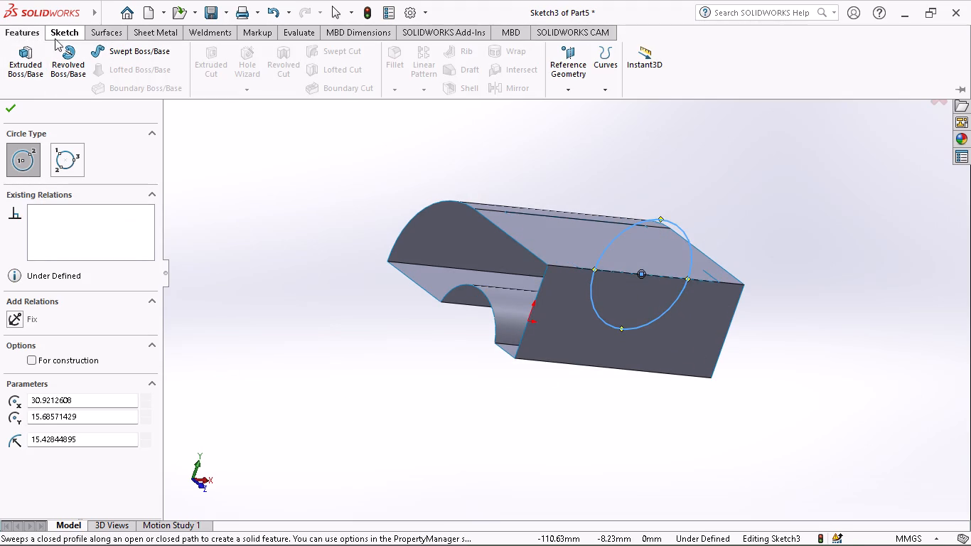
{"action": "left_click", "coordinate": [101, 32]}
{"action": "left_click", "coordinate": [4, 68]}
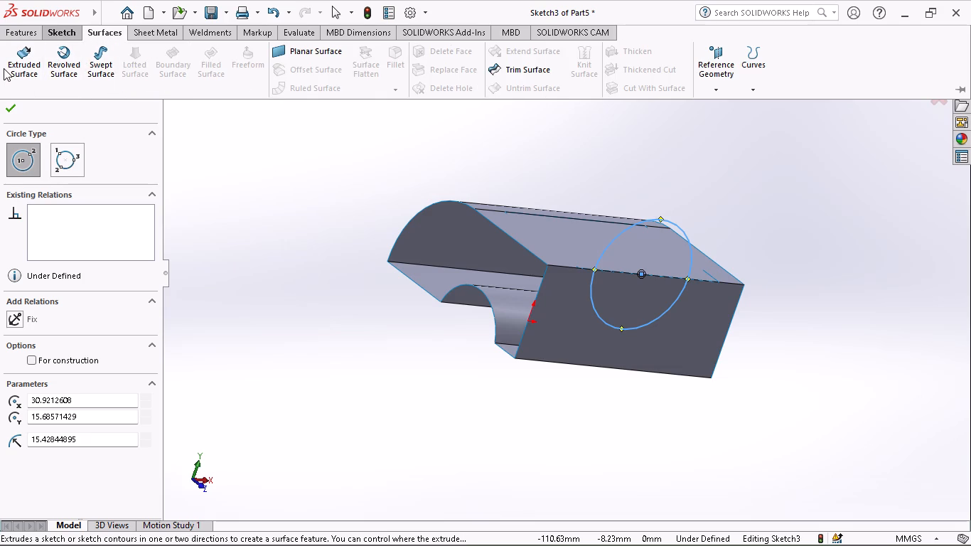
{"action": "left_click", "coordinate": [33, 33]}
{"action": "left_click", "coordinate": [33, 69]}
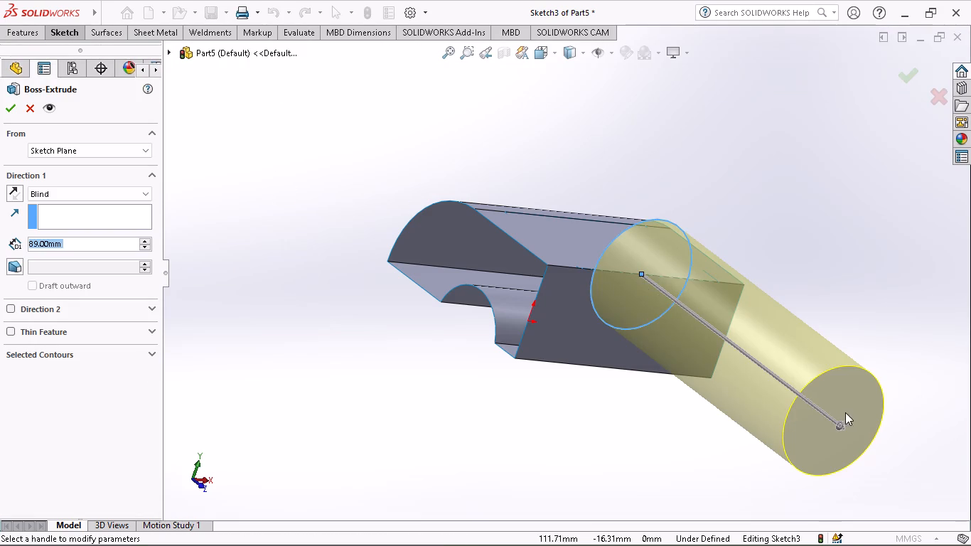
{"action": "left_click", "coordinate": [11, 305]}
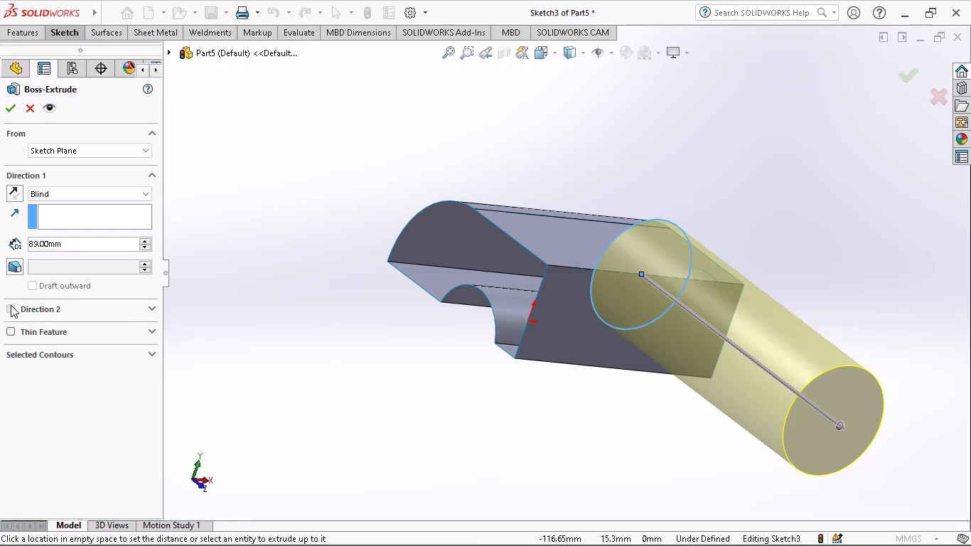
{"action": "left_click", "coordinate": [4, 107]}
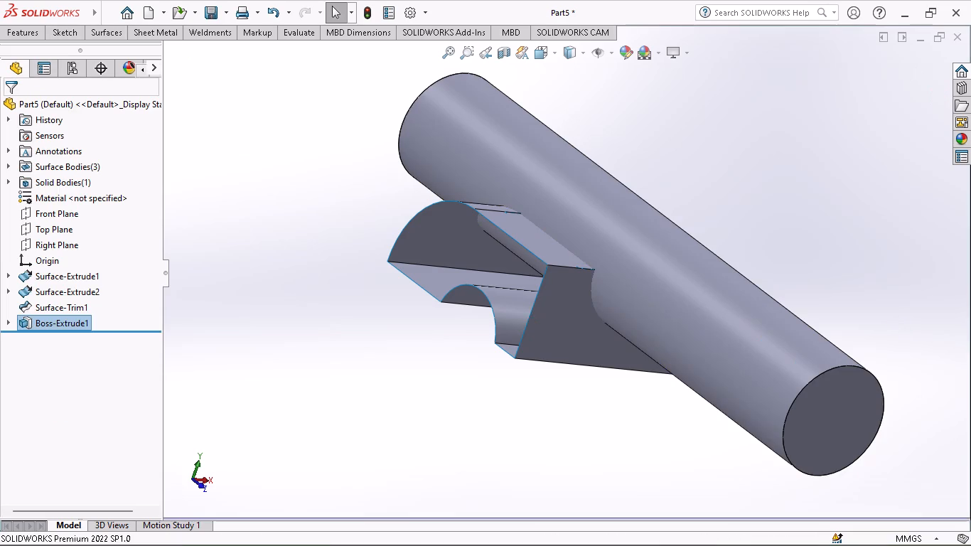
Select the flat top face of the original extruded surface along with the solid cylinder.
{"action": "middle_click", "coordinate": [799, 263]}
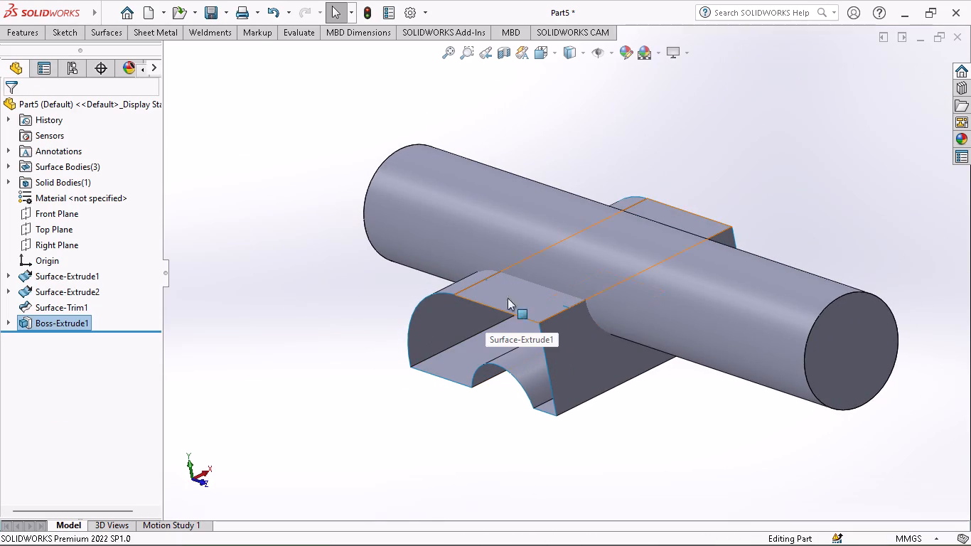
{"action": "left_click", "coordinate": [521, 294], "text": "shift"}
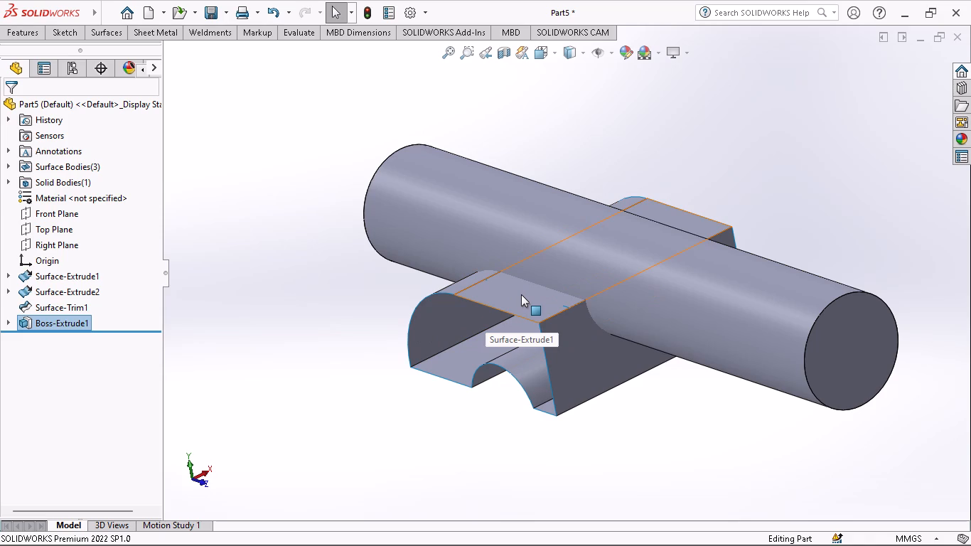
{"action": "left_click", "coordinate": [326, 296]}
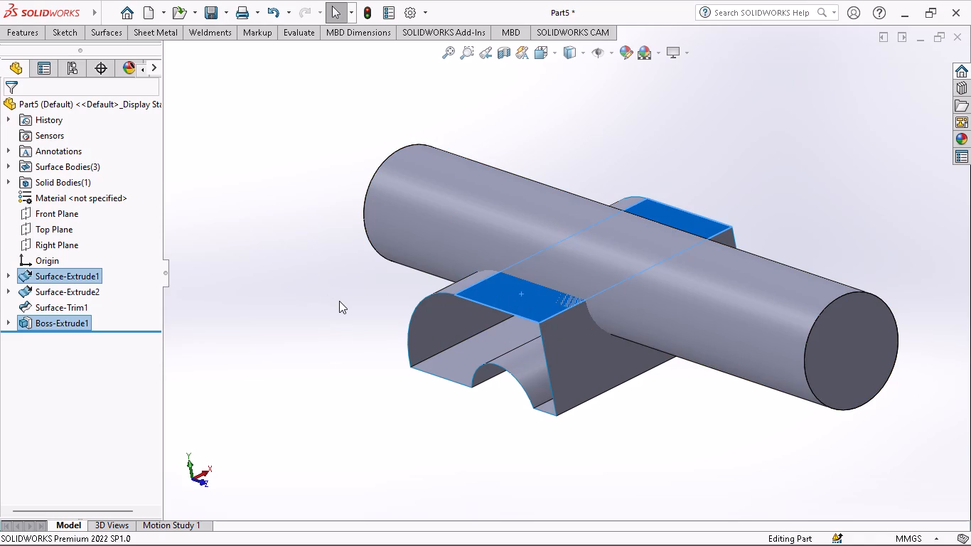
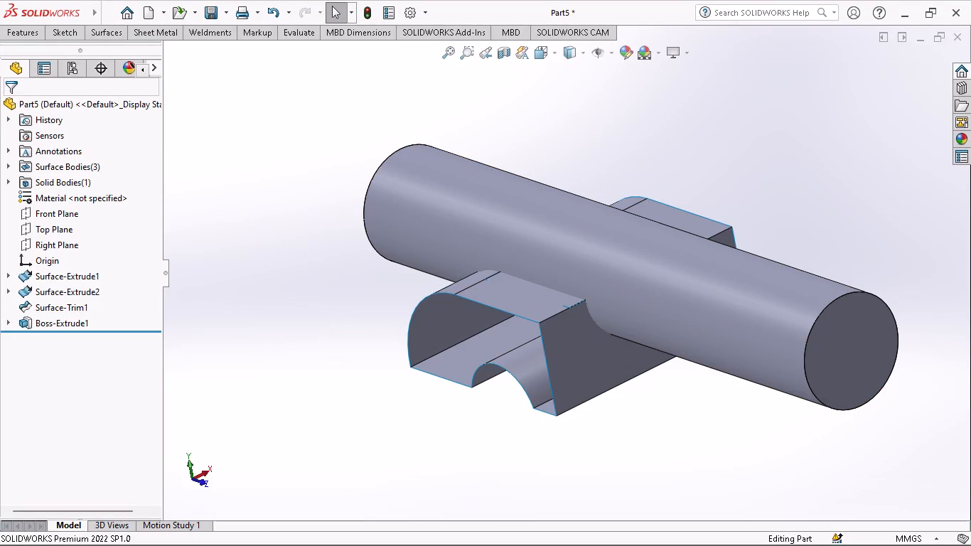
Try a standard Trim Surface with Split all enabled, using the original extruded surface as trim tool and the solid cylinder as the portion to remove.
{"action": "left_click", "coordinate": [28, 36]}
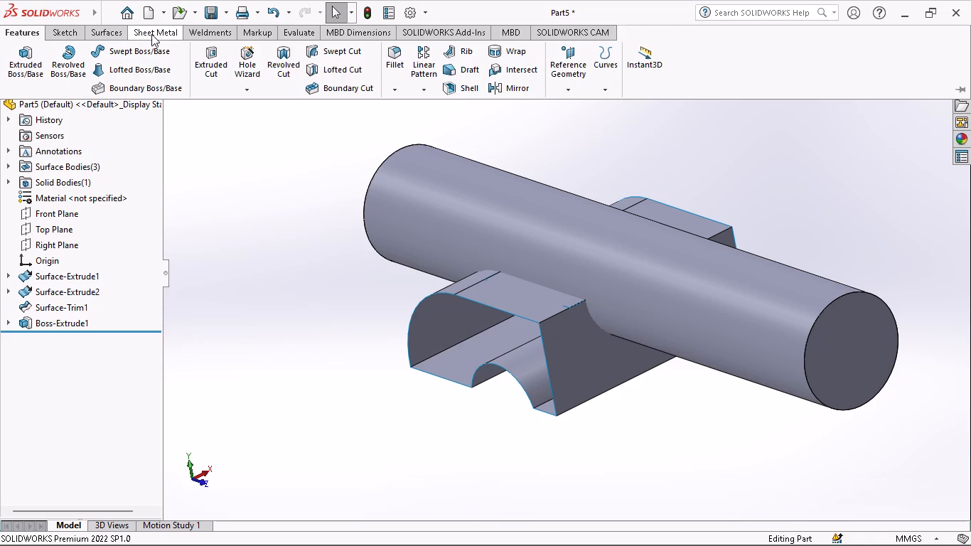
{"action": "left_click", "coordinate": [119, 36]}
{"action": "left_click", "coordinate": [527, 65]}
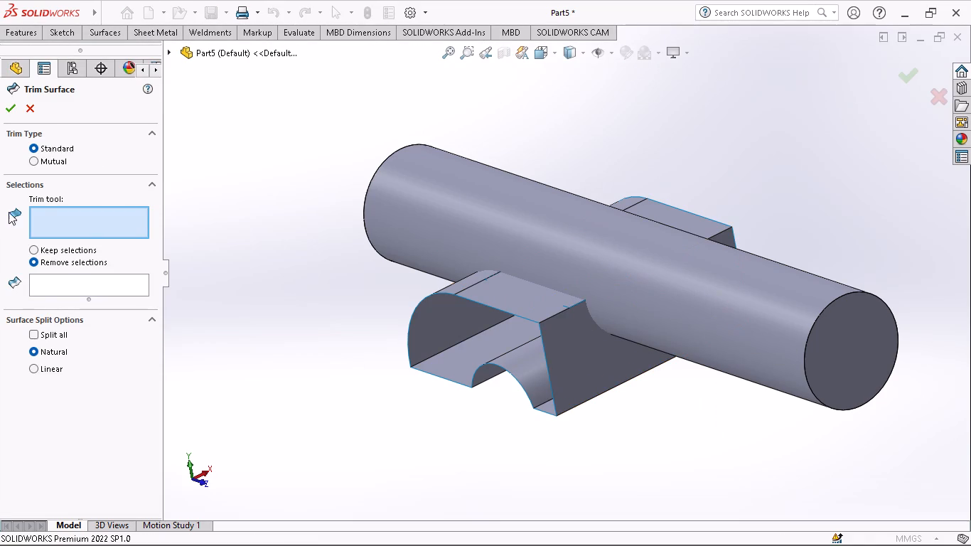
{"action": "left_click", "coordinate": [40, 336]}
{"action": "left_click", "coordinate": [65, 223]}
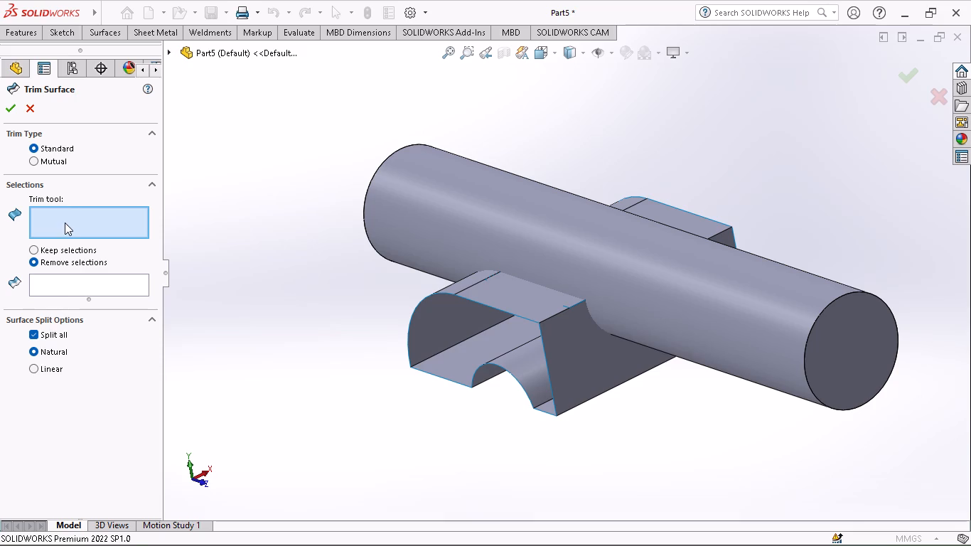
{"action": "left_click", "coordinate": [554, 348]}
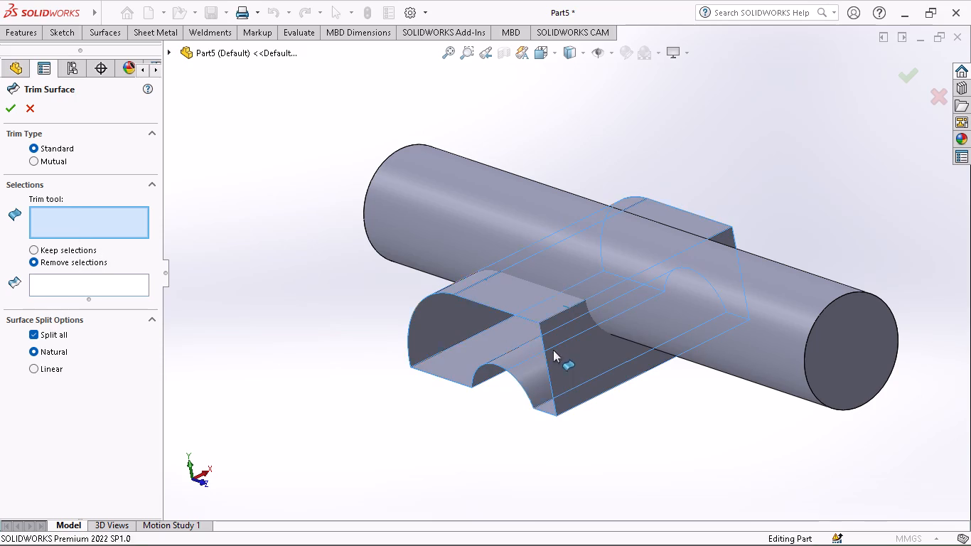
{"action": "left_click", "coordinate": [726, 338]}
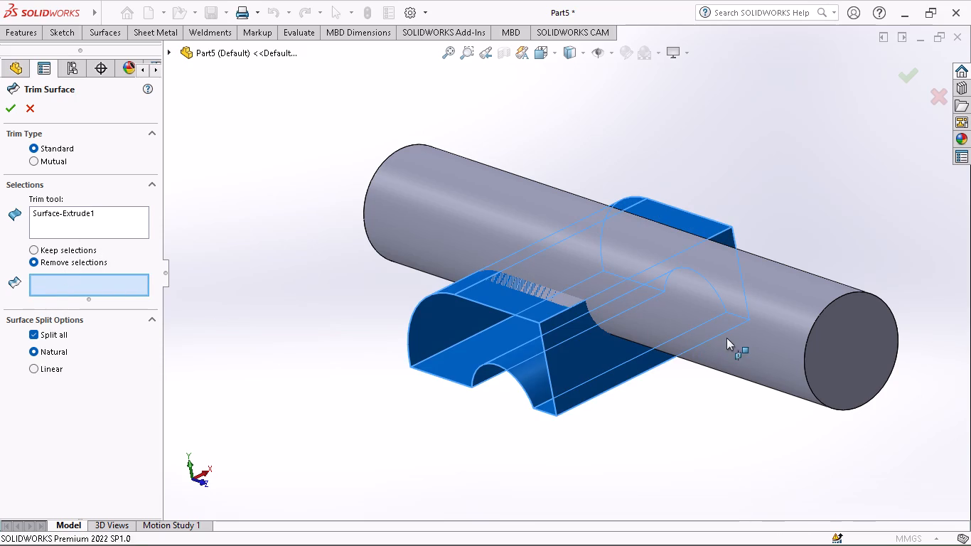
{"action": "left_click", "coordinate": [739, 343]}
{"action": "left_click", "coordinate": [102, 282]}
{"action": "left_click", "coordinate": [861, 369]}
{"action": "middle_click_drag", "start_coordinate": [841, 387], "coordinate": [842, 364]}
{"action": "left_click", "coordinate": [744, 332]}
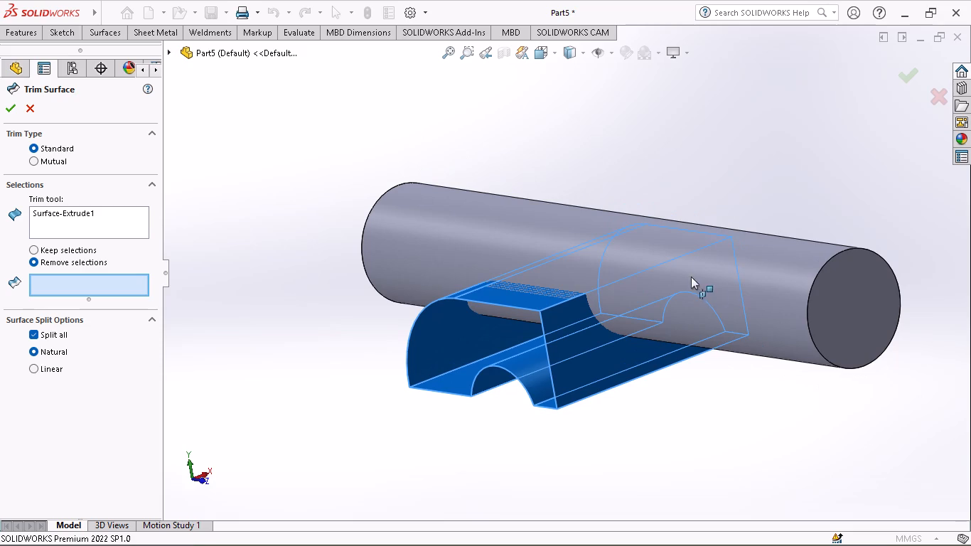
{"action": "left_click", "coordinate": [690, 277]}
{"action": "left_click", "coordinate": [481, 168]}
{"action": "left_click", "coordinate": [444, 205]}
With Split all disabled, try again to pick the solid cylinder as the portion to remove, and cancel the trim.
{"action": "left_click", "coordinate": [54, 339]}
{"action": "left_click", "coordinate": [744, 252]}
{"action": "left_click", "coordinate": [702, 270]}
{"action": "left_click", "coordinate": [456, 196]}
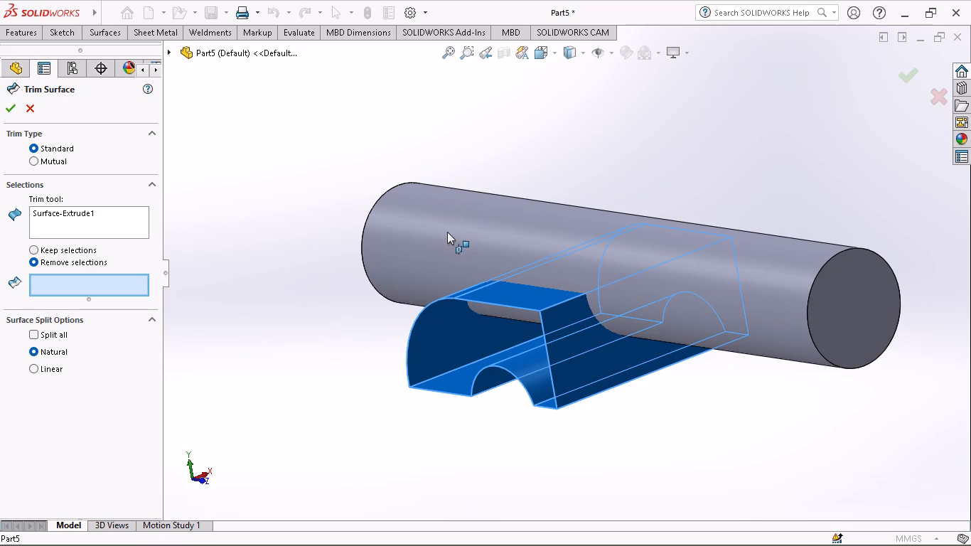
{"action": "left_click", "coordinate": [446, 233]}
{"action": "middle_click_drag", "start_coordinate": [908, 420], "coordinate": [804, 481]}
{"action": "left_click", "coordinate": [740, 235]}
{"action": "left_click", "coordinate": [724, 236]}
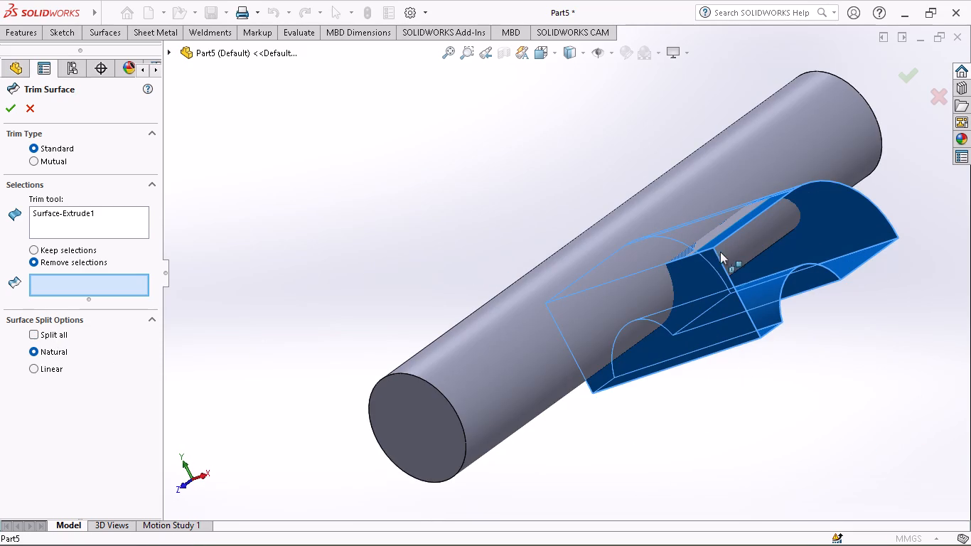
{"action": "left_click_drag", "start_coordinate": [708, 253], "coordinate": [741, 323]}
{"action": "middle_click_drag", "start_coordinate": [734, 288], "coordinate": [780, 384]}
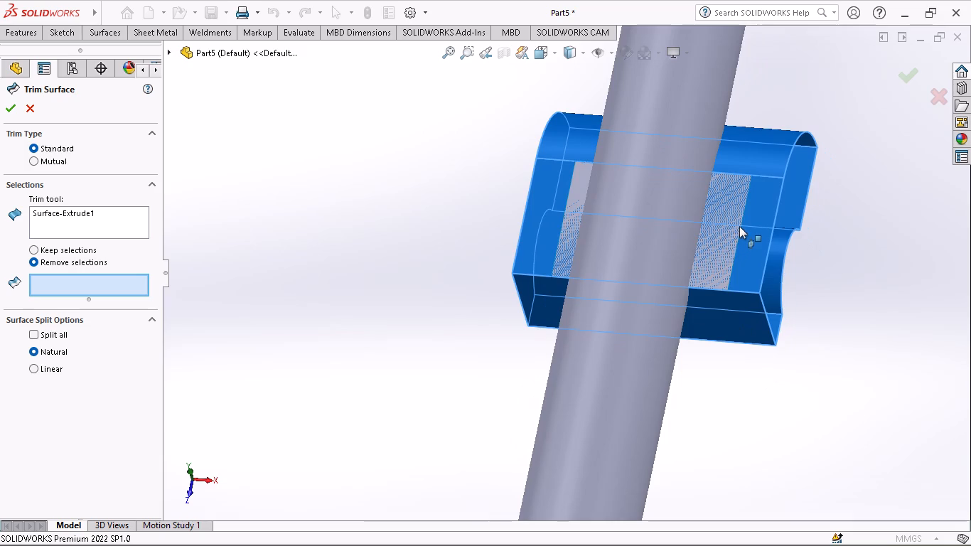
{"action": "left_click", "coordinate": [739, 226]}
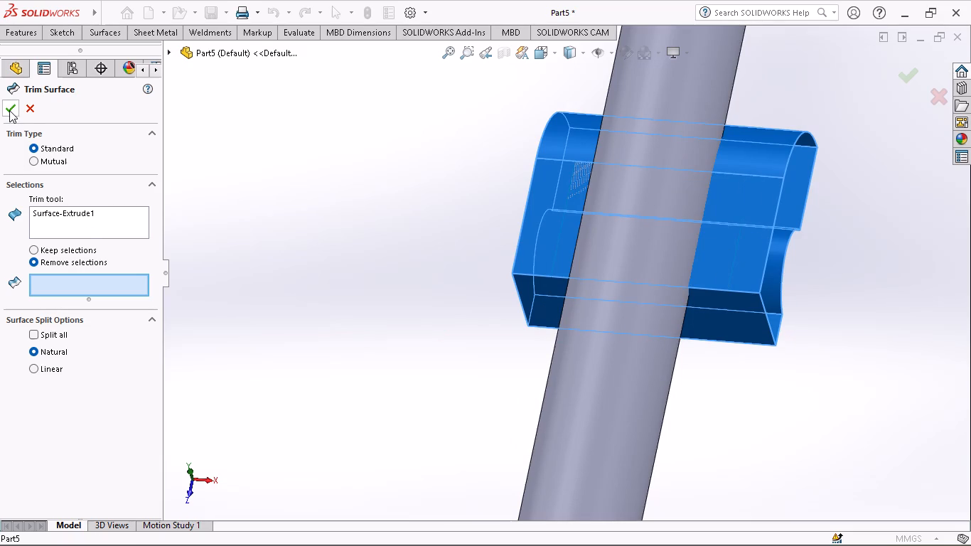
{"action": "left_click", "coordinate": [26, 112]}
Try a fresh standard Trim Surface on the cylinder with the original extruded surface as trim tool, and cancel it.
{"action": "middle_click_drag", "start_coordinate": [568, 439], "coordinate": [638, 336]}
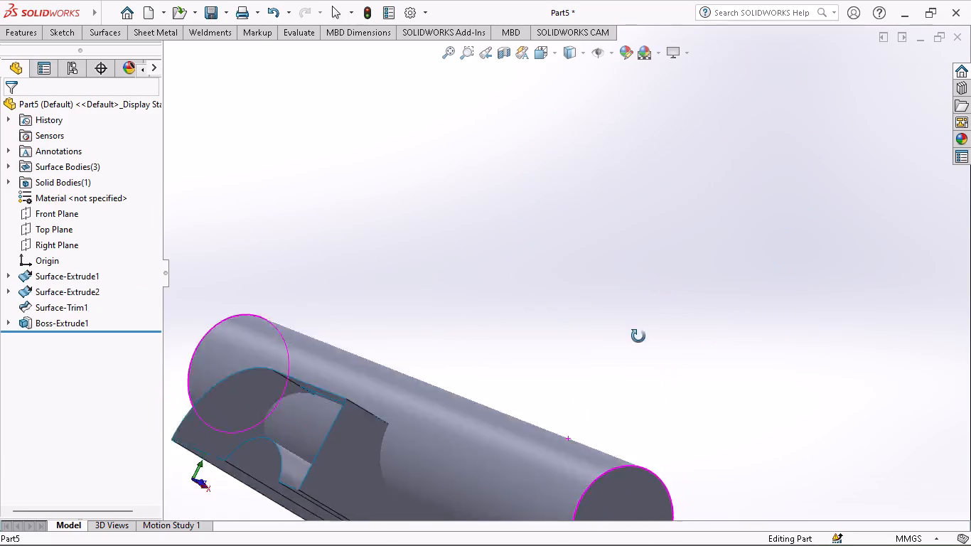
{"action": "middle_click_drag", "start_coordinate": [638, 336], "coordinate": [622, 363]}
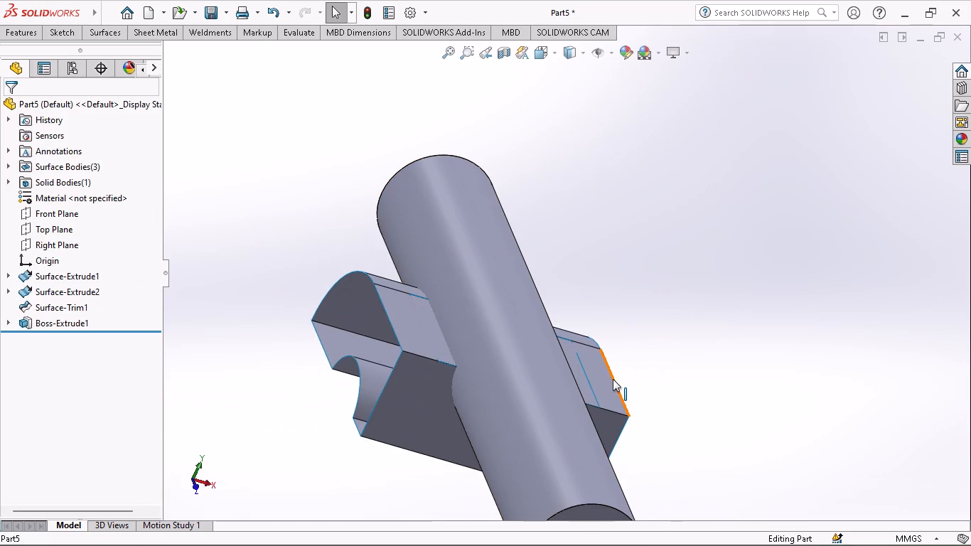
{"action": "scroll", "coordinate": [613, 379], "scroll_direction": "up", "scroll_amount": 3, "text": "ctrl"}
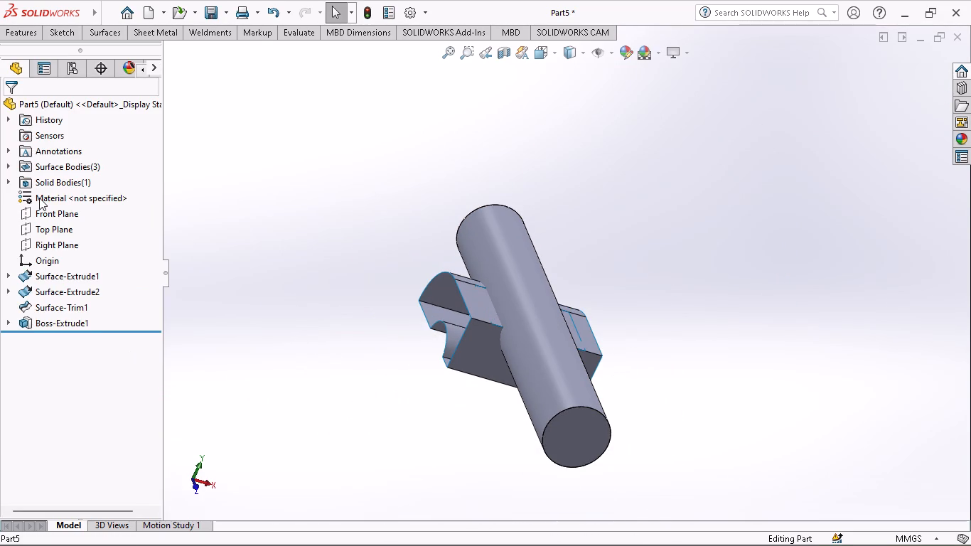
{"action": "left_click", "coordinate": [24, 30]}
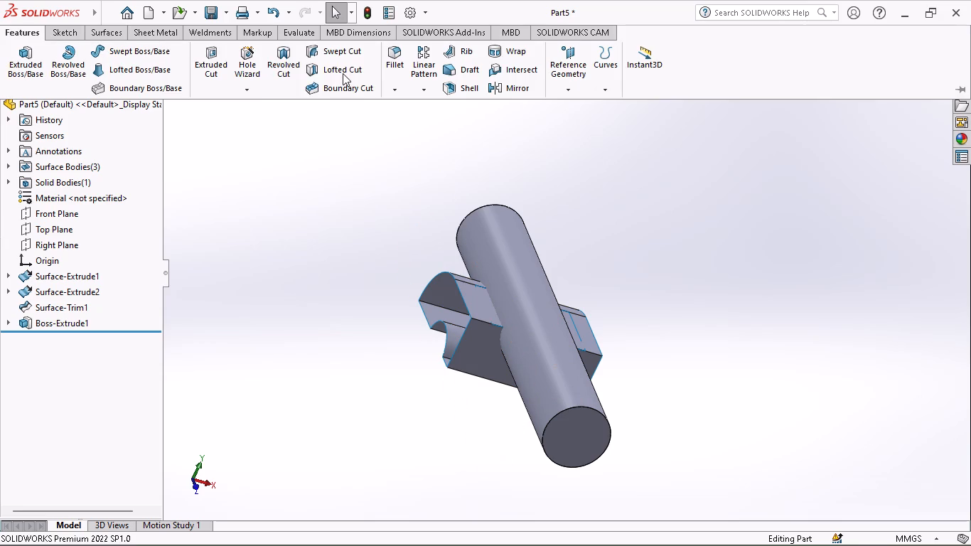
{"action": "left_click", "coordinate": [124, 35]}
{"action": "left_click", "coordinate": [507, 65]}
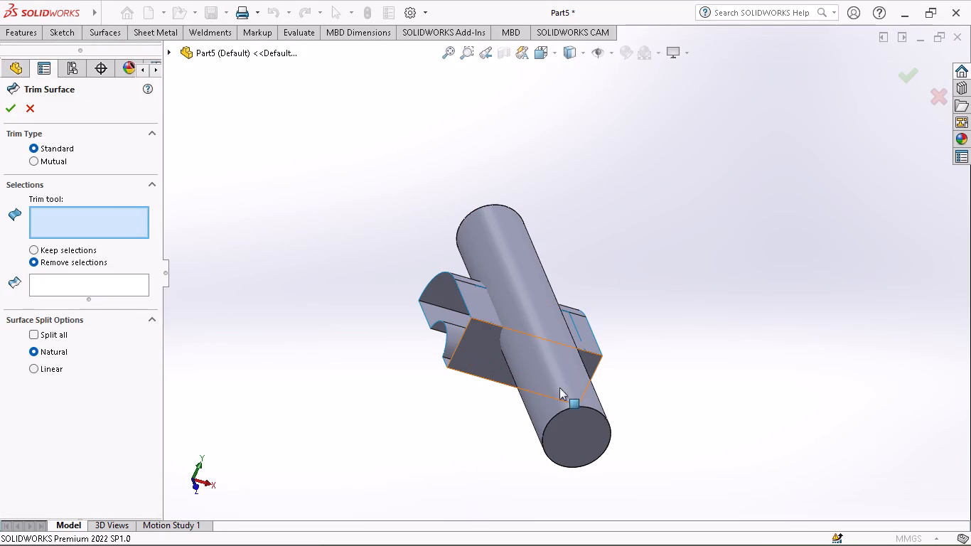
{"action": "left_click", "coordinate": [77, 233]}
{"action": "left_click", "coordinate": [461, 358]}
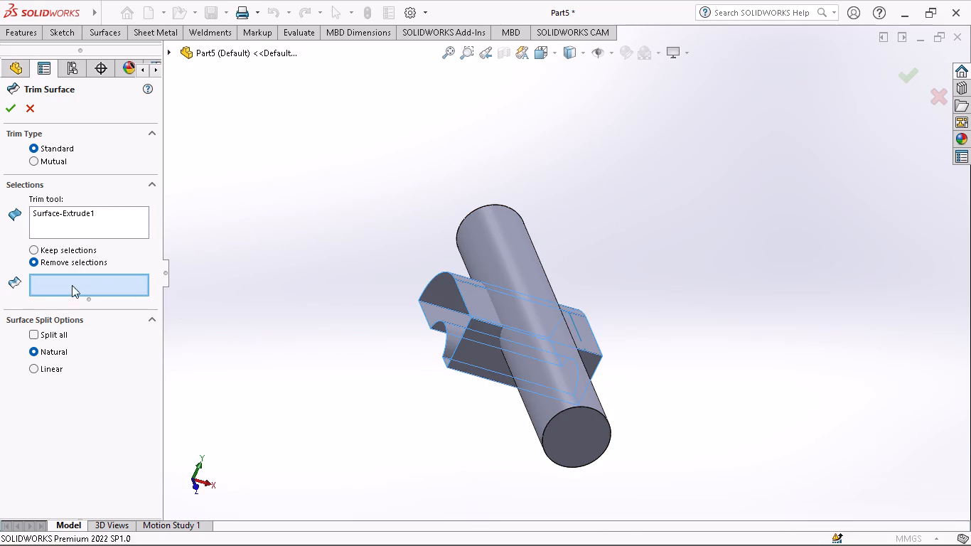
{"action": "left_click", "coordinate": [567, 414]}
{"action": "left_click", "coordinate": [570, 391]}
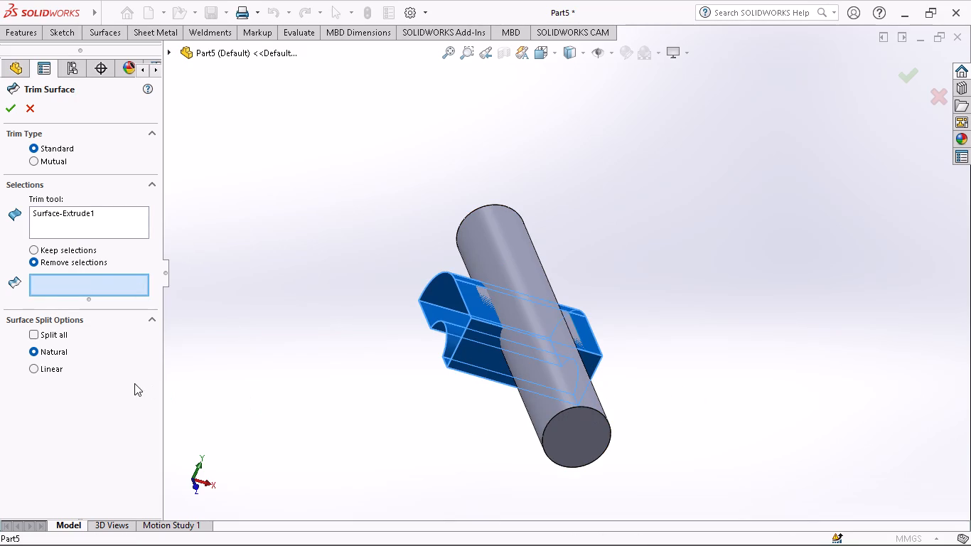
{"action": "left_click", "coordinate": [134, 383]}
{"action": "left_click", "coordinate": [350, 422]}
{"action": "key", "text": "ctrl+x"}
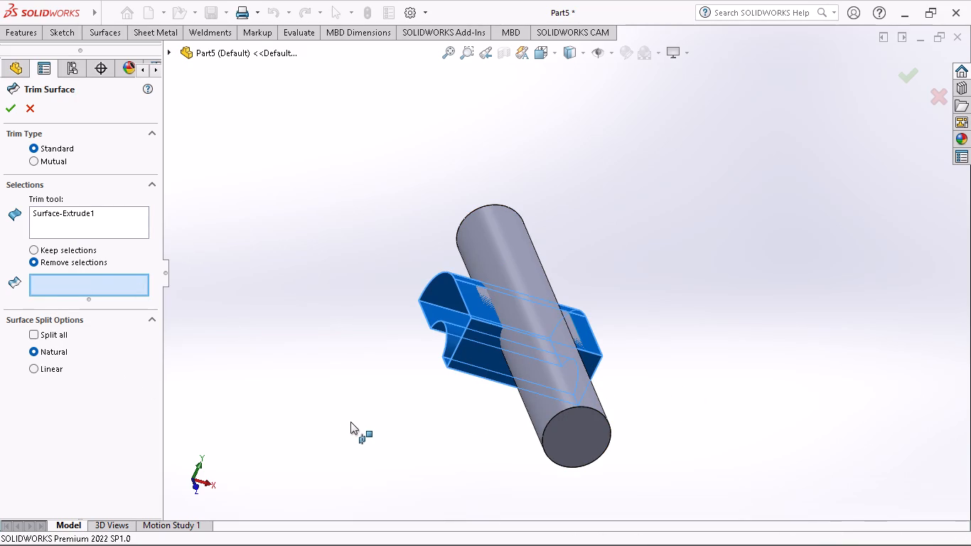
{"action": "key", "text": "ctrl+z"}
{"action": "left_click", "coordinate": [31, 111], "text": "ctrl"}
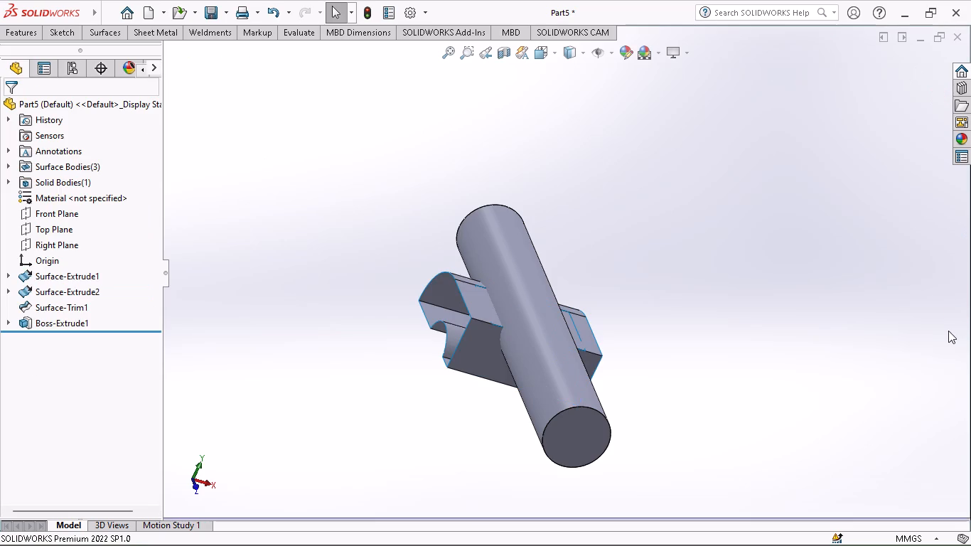
Undo the cylinder extrusion, its circle sketch and the trim of the arc-segment surface.
{"action": "key", "text": "ctrl+z"}
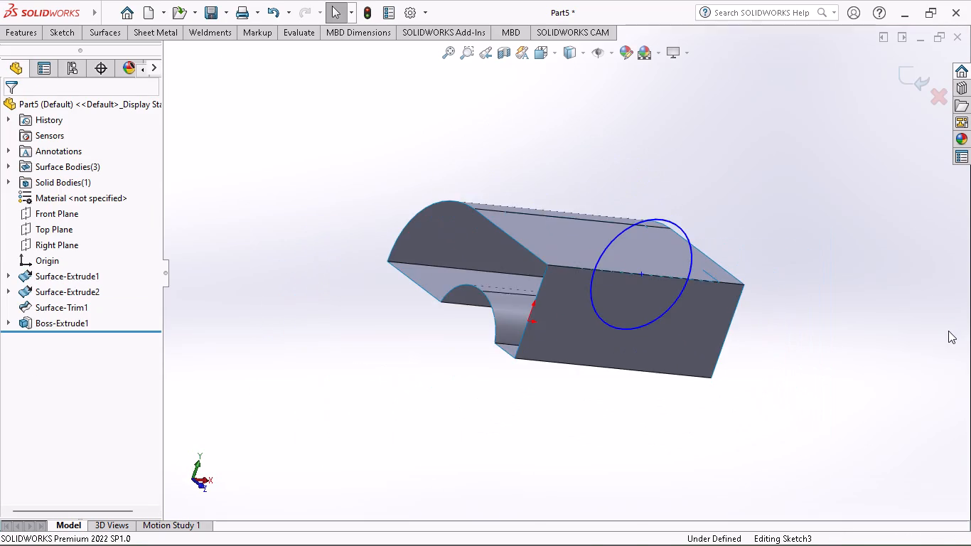
{"action": "key", "text": "ctrl+z"}
{"action": "key", "text": "ctrl+z"}
{"action": "key", "text": "ctrl+z"}
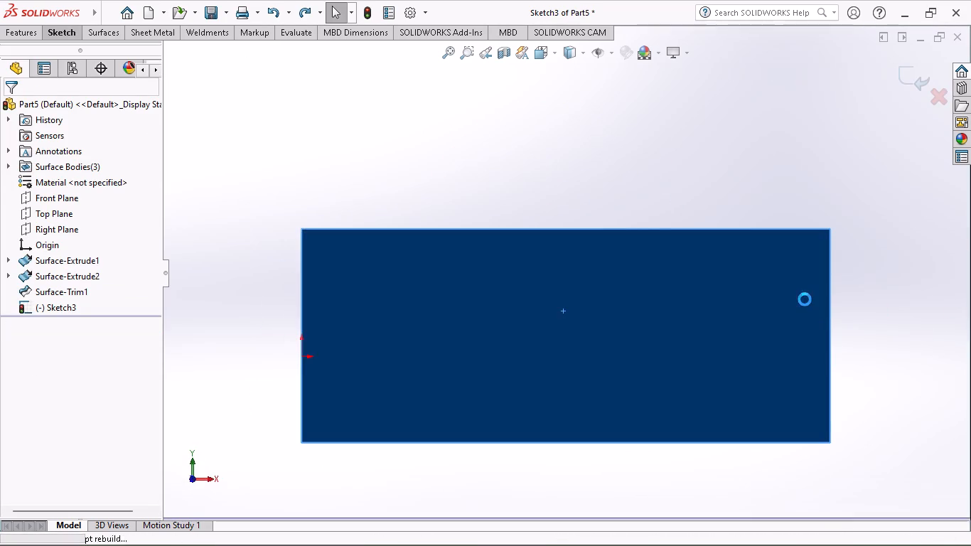
{"action": "key", "text": "ctrl+z"}
{"action": "key", "text": "ctrl+z"}
{"action": "key", "text": "ctrl+z"}
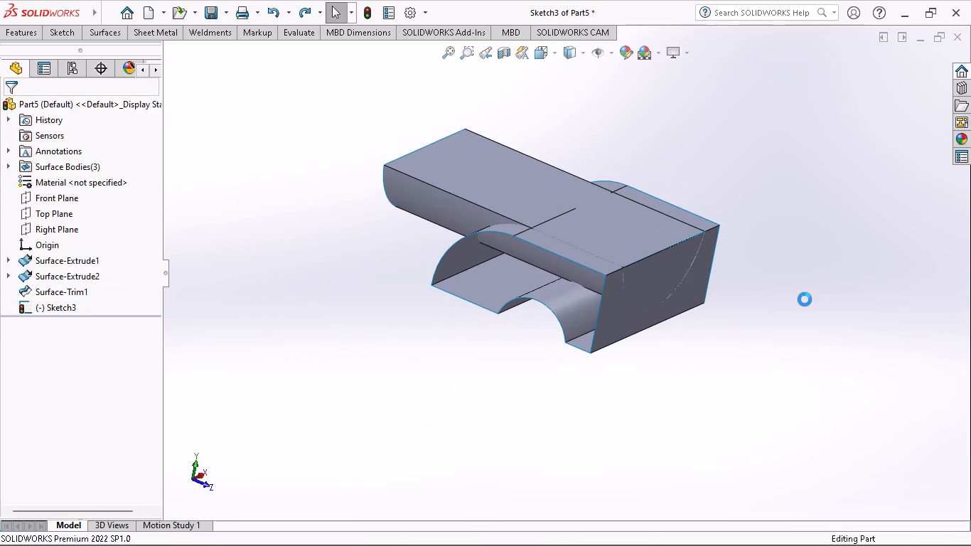
Undo the arc-segment surface extrusion and the arc and line of its sketch on the side face.
{"action": "middle_click_drag", "start_coordinate": [805, 299], "coordinate": [869, 326]}
{"action": "key", "text": "ctrl+z"}
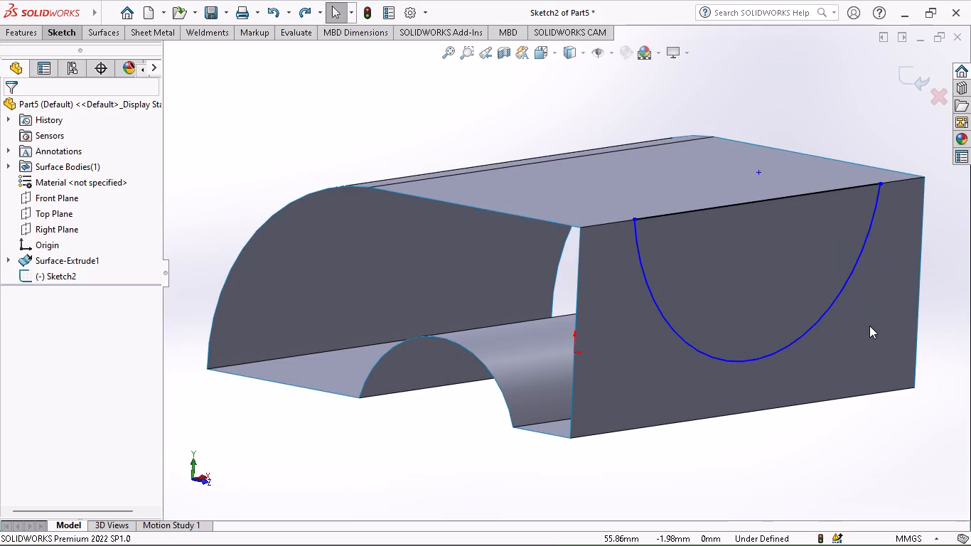
{"action": "key", "text": "ctrl+z"}
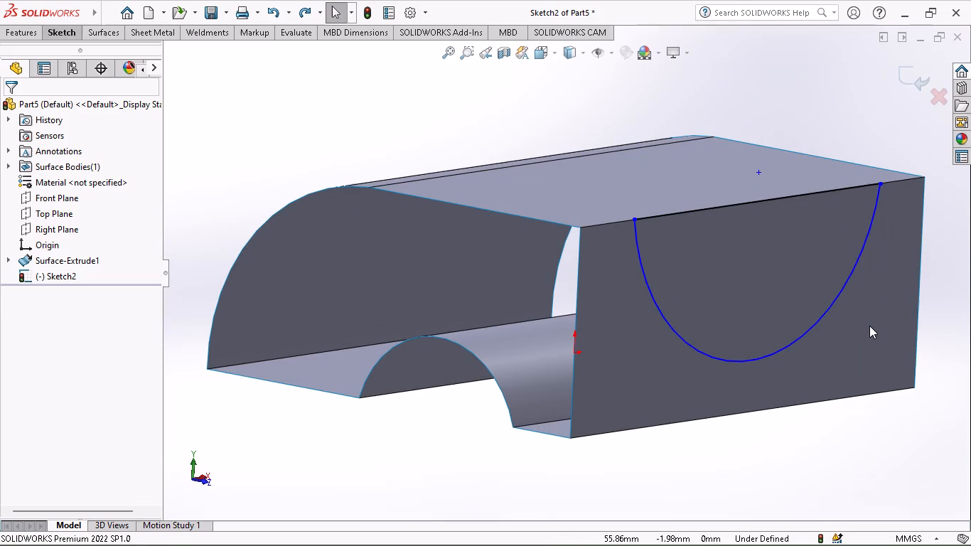
{"action": "key", "text": "ctrl+z"}
{"action": "key", "text": "ctrl+z"}
{"action": "key", "text": "ctrl+z"}
{"action": "key", "text": "ctrl+z"}
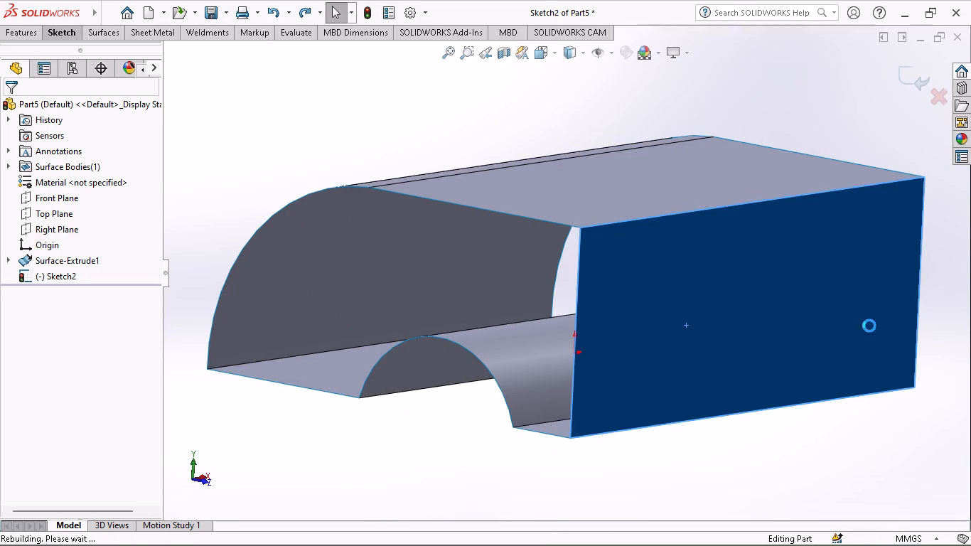
Undo the side-face sketch, the original extruded surface and its line-and-arc profile sketch, back to an empty part.
{"action": "key", "text": "ctrl+z"}
{"action": "key", "text": "ctrl+z"}
{"action": "key", "text": "ctrl+z"}
{"action": "key", "text": "ctrl+z"}
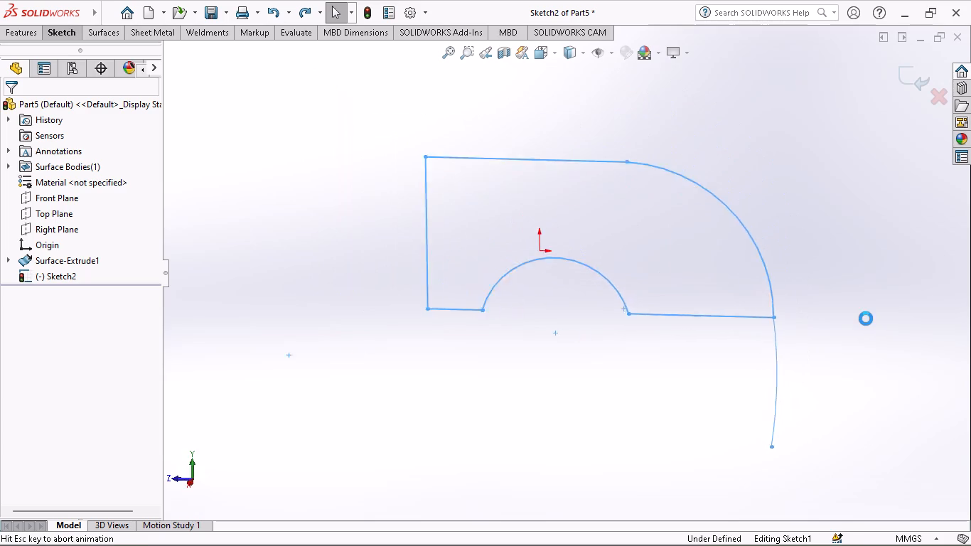
{"action": "key", "text": "ctrl+z"}
{"action": "key", "text": "ctrl+z"}
{"action": "key", "text": "ctrl+z"}
{"action": "key", "text": "ctrl+z"}
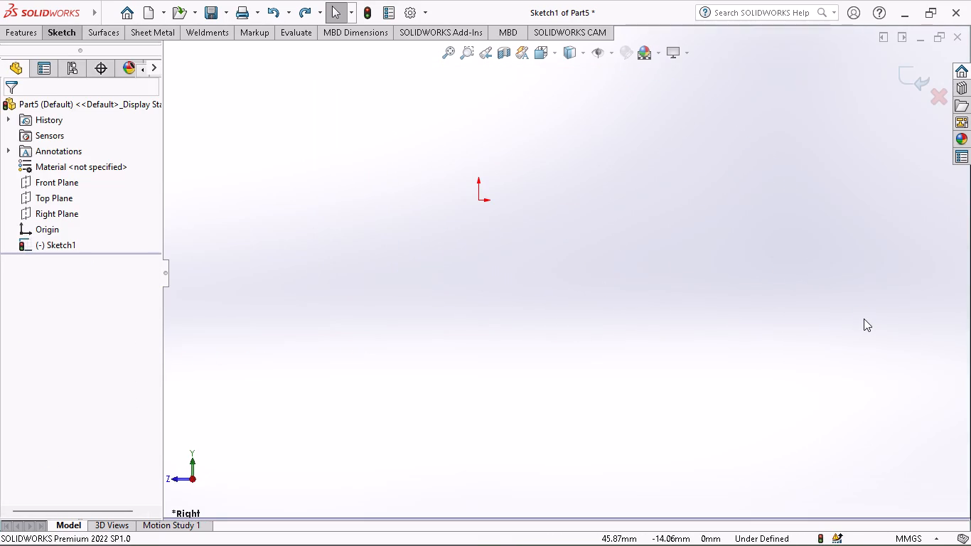
Sketch a centre rectangle about 135 mm wide on the Top Plane, centred on the origin.
{"action": "left_click", "coordinate": [40, 200]}
{"action": "left_click", "coordinate": [58, 183]}
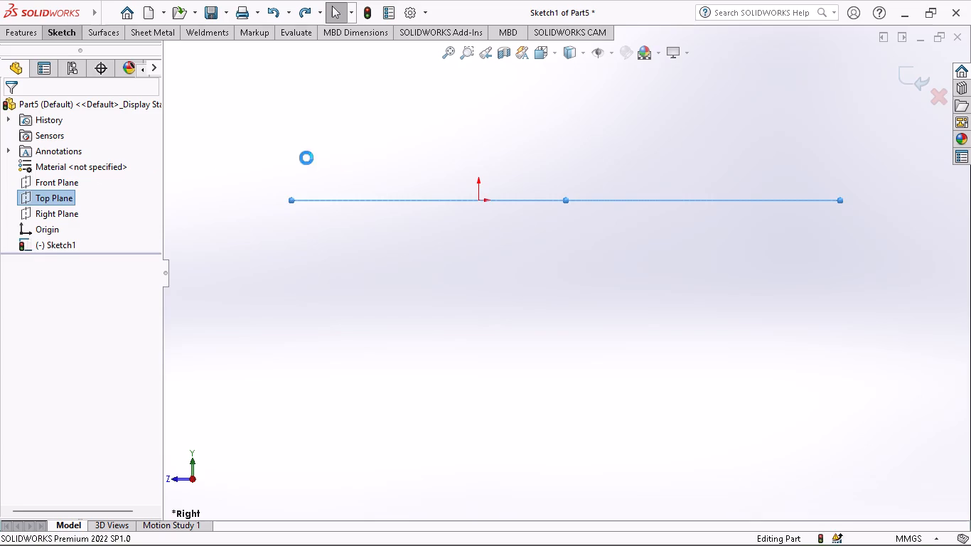
{"action": "left_click", "coordinate": [70, 31]}
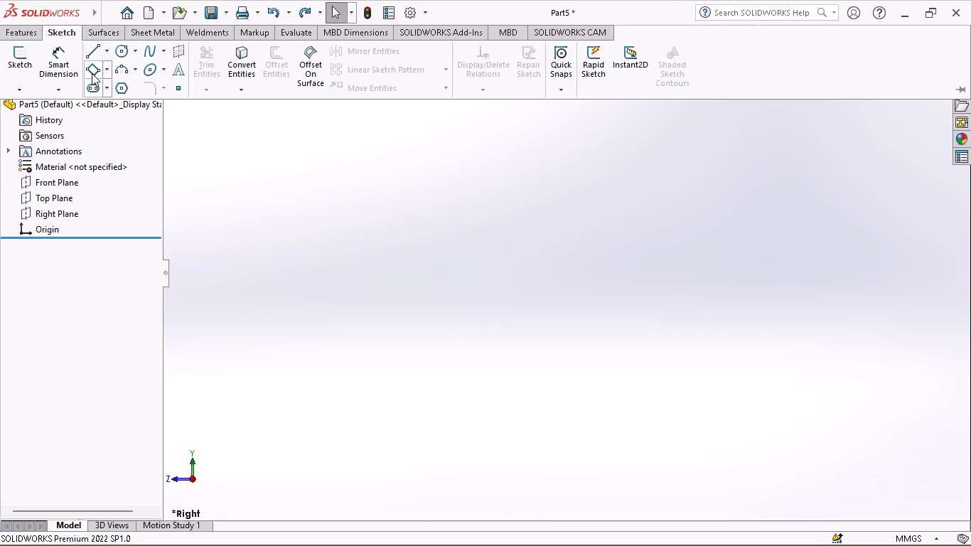
{"action": "left_click", "coordinate": [107, 70]}
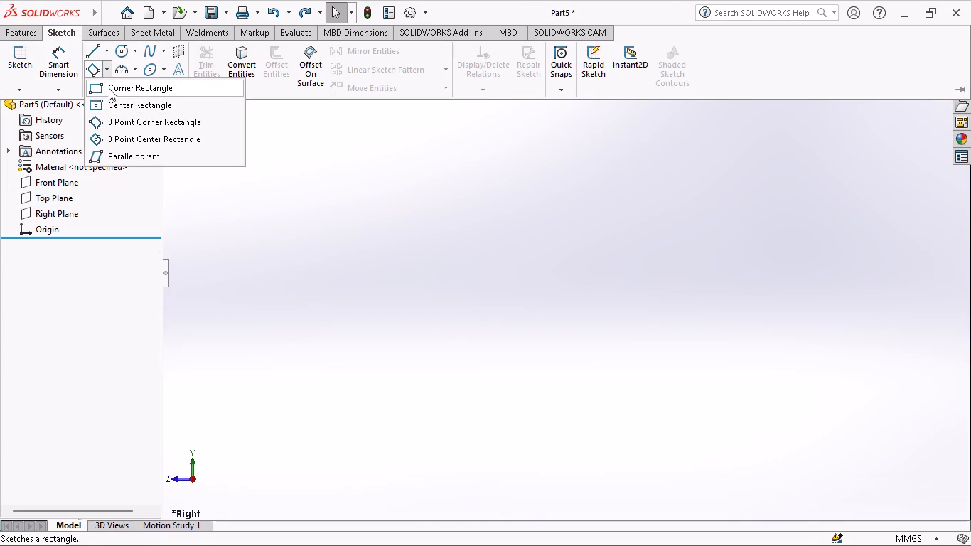
{"action": "left_click", "coordinate": [109, 87]}
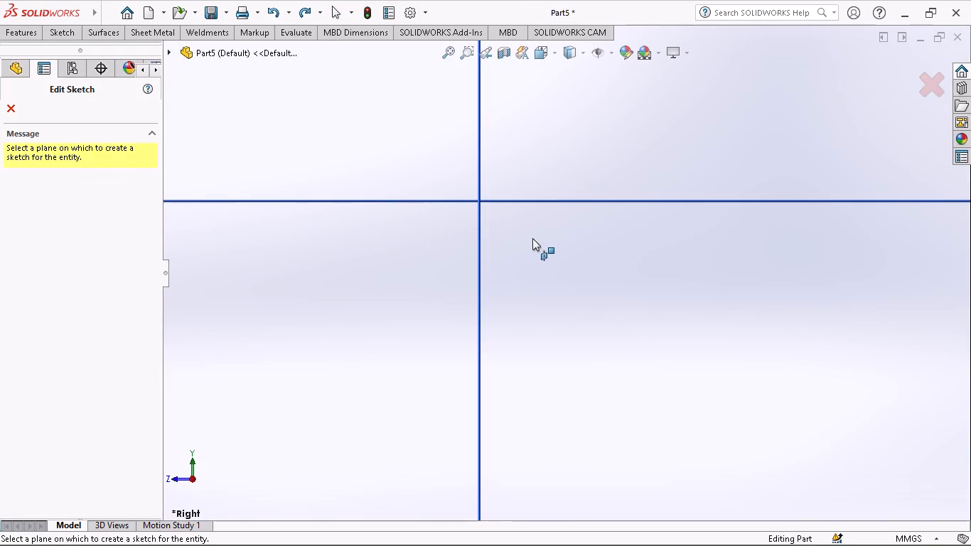
{"action": "scroll", "coordinate": [532, 238], "scroll_direction": "up", "scroll_amount": 7, "text": "ctrl"}
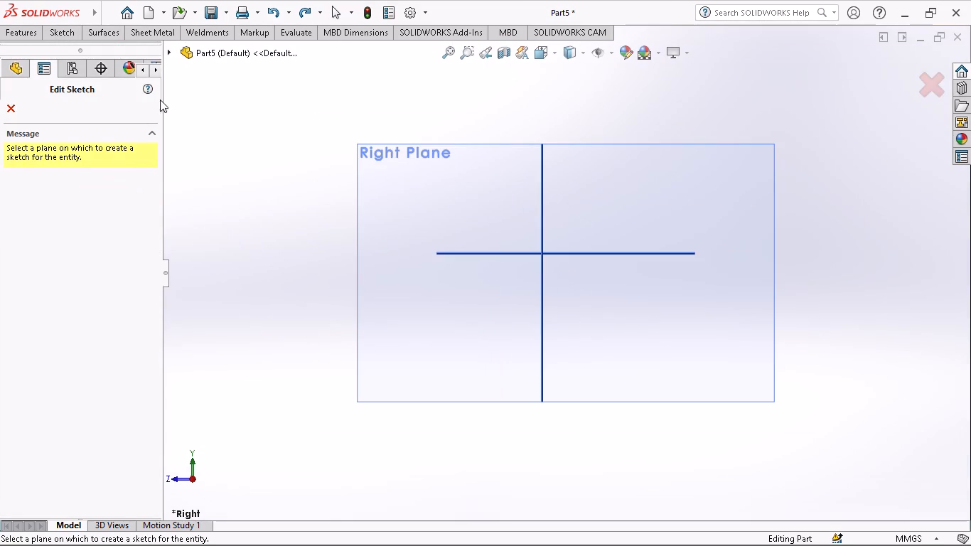
{"action": "left_click", "coordinate": [171, 50]}
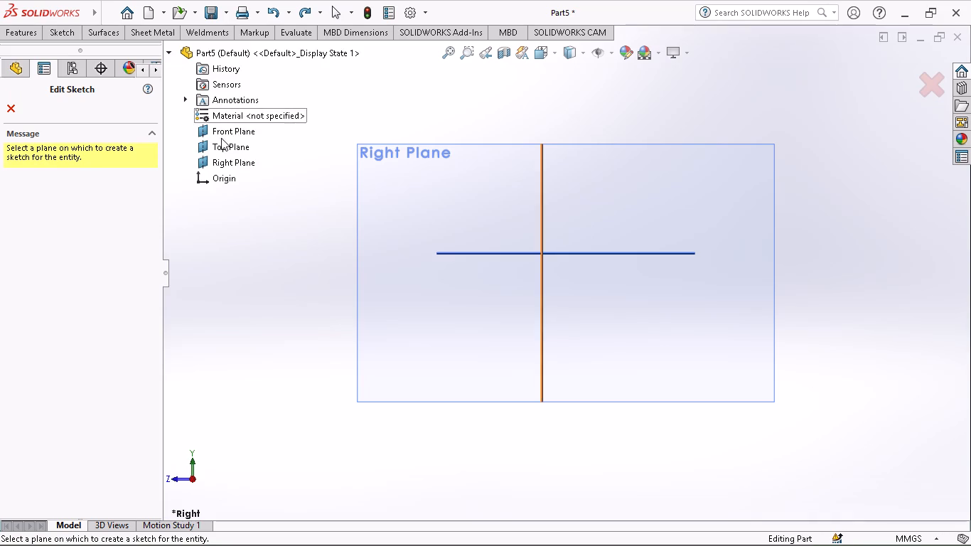
{"action": "left_click", "coordinate": [222, 148]}
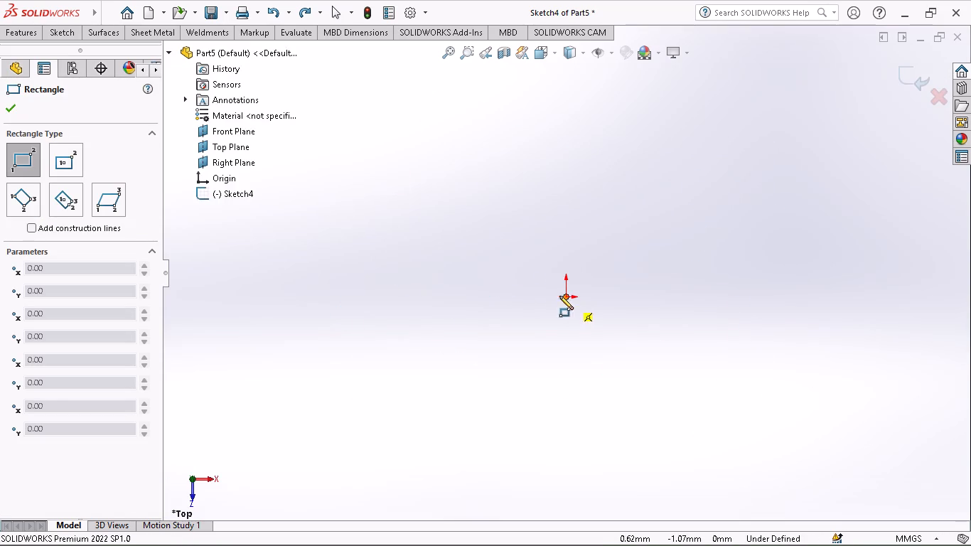
{"action": "left_click", "coordinate": [74, 32]}
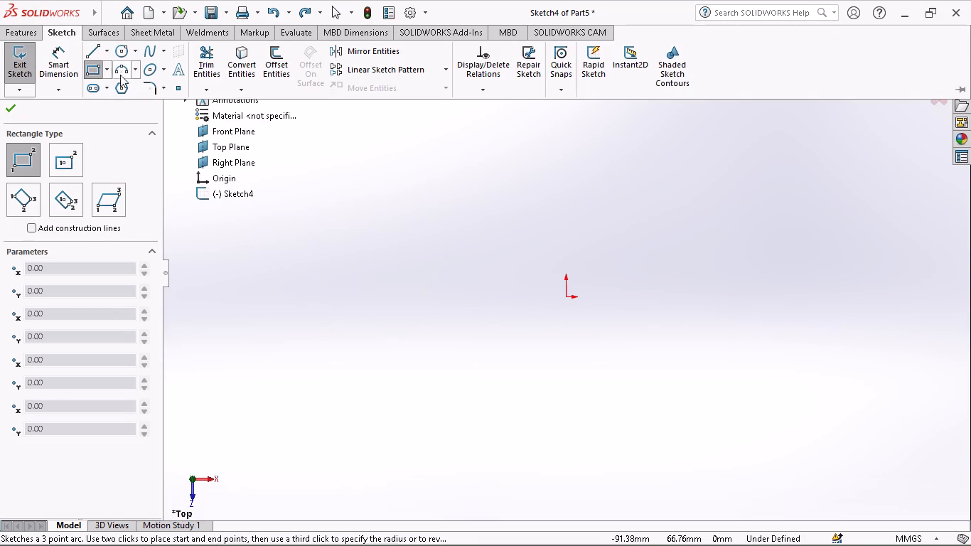
{"action": "left_click", "coordinate": [109, 75]}
{"action": "left_click", "coordinate": [105, 107]}
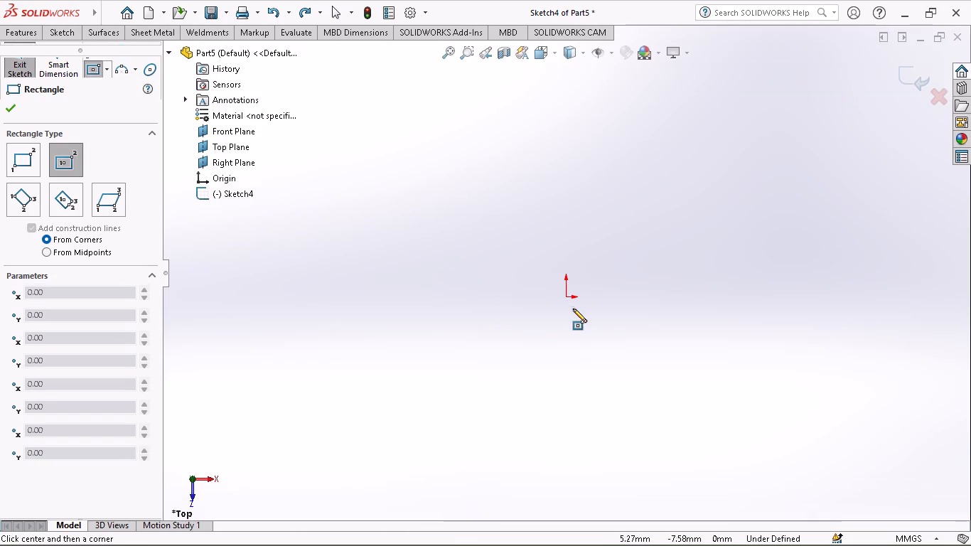
{"action": "left_click", "coordinate": [564, 299]}
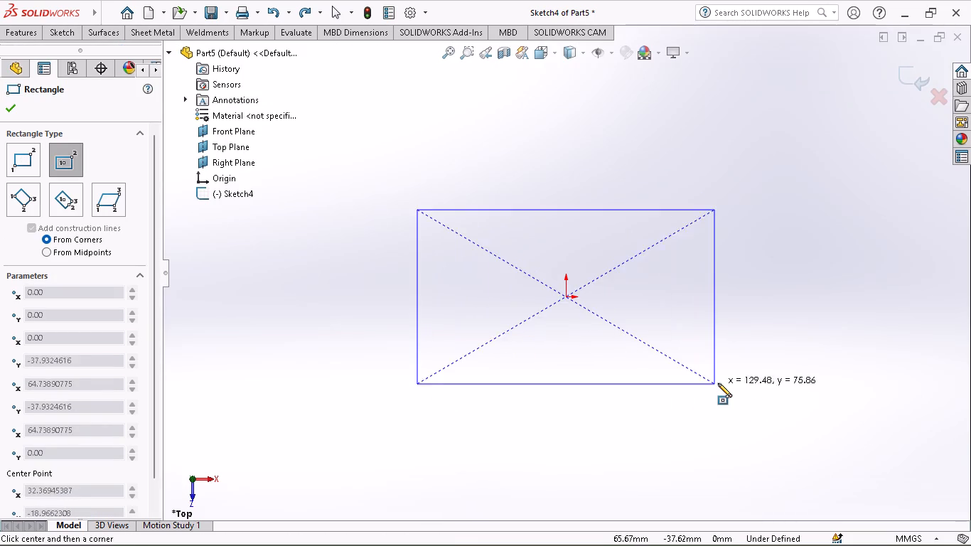
{"action": "left_click", "coordinate": [721, 394]}
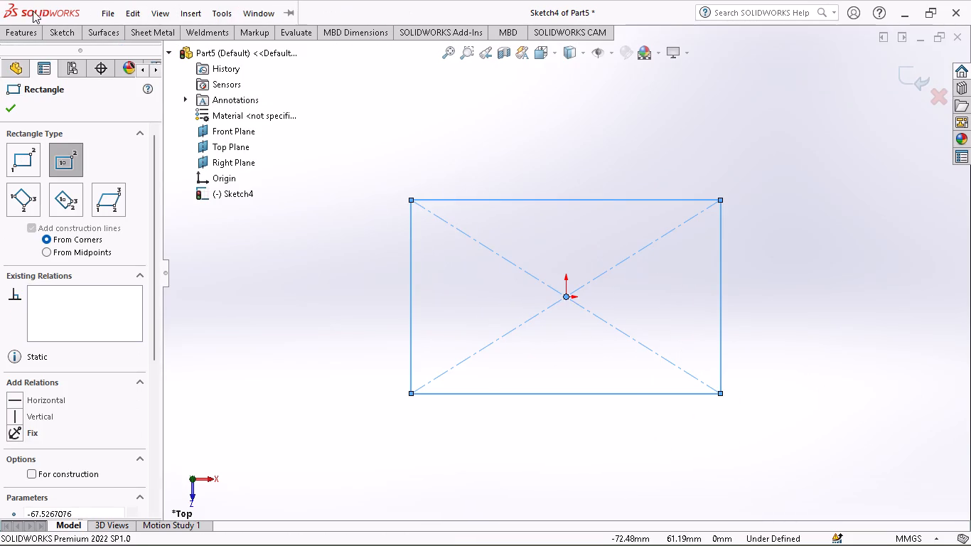
Fillet all four corners of the rectangle with a 20 mm radius using Sketch Fillet.
{"action": "left_click", "coordinate": [53, 36]}
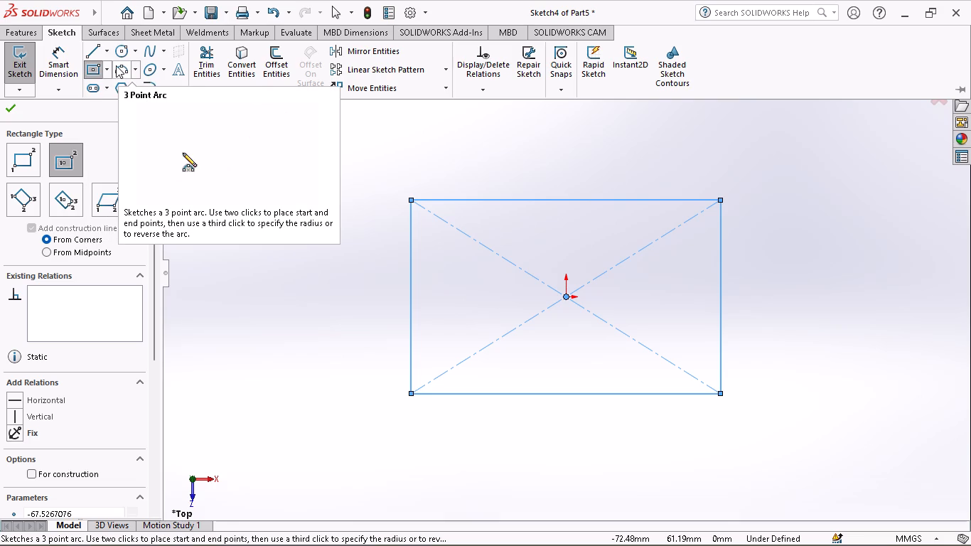
{"action": "left_click", "coordinate": [150, 82]}
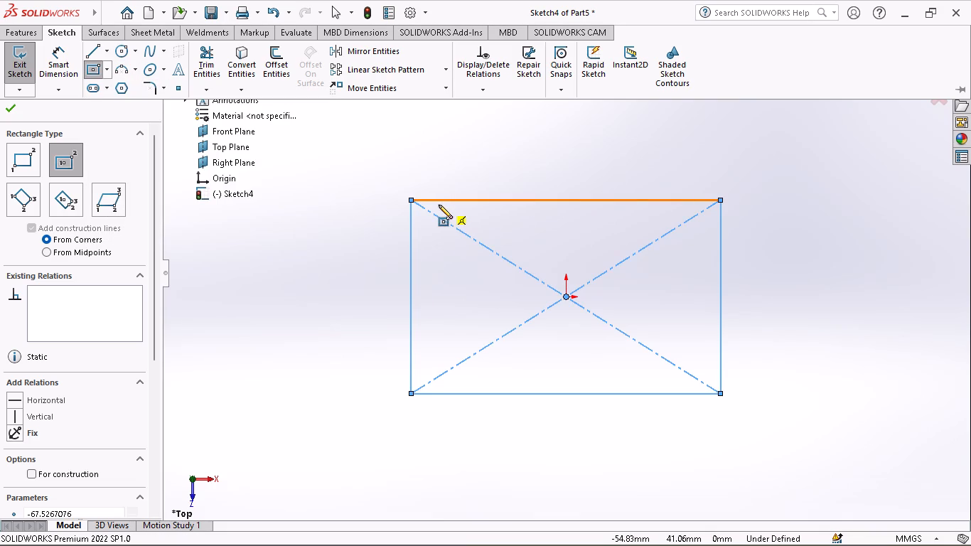
{"action": "key", "text": "Escape"}
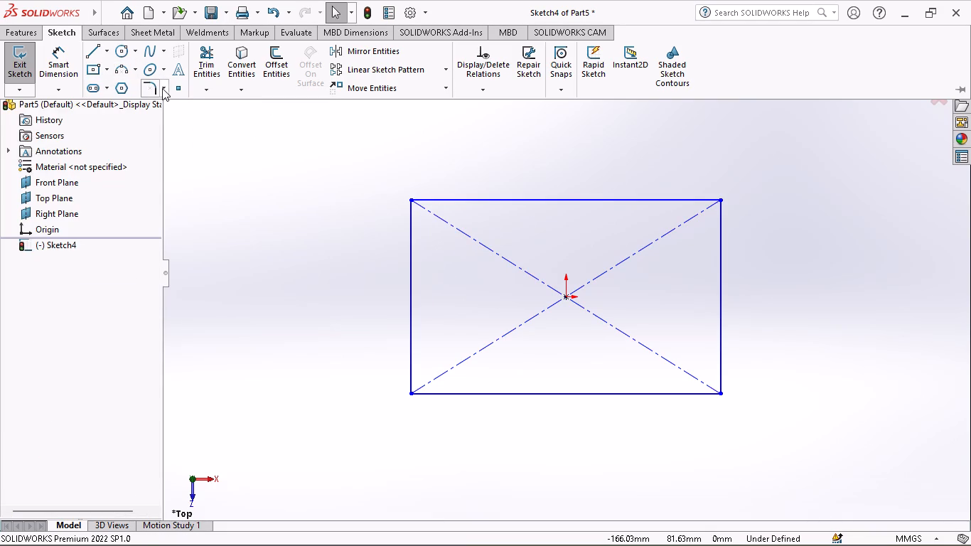
{"action": "left_click", "coordinate": [156, 88]}
{"action": "left_click", "coordinate": [455, 200]}
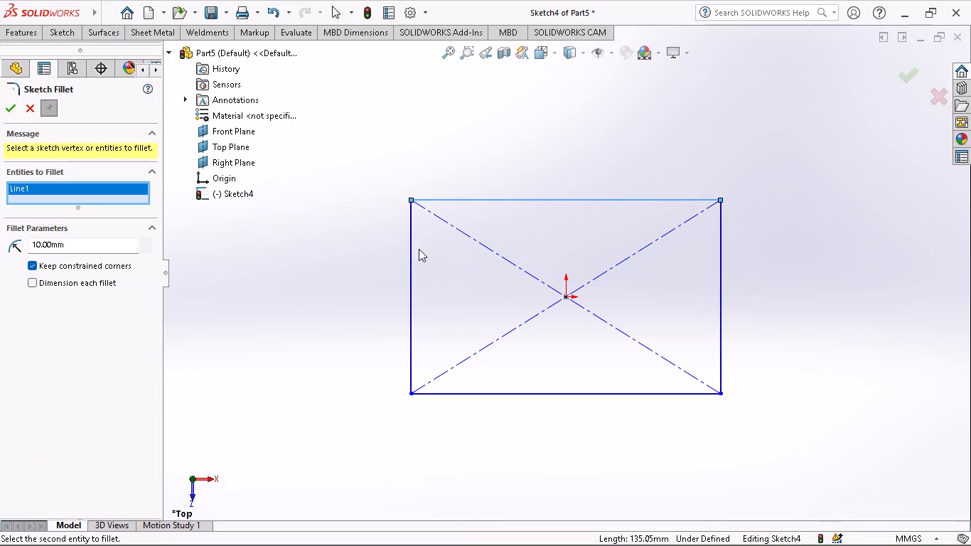
{"action": "left_click", "coordinate": [412, 252]}
{"action": "left_click", "coordinate": [444, 394]}
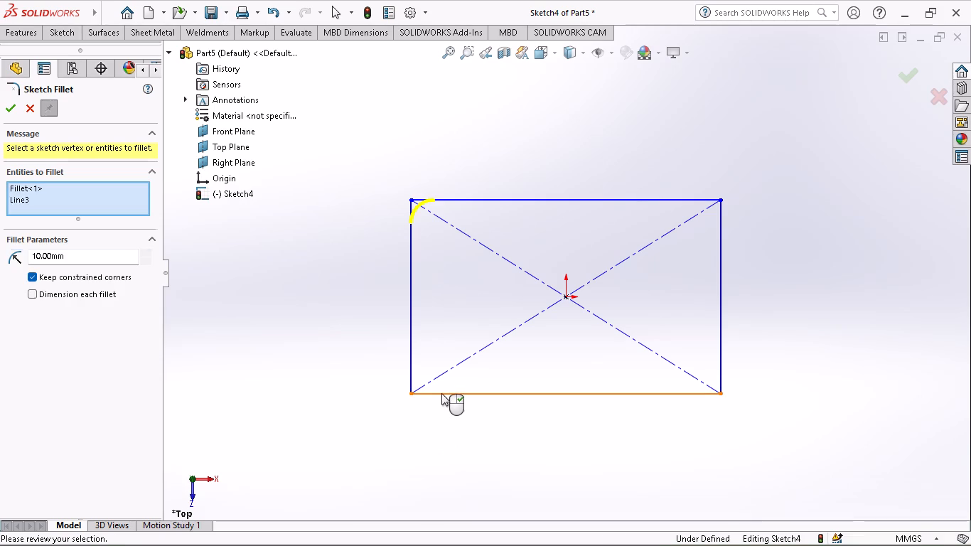
{"action": "left_click", "coordinate": [403, 362]}
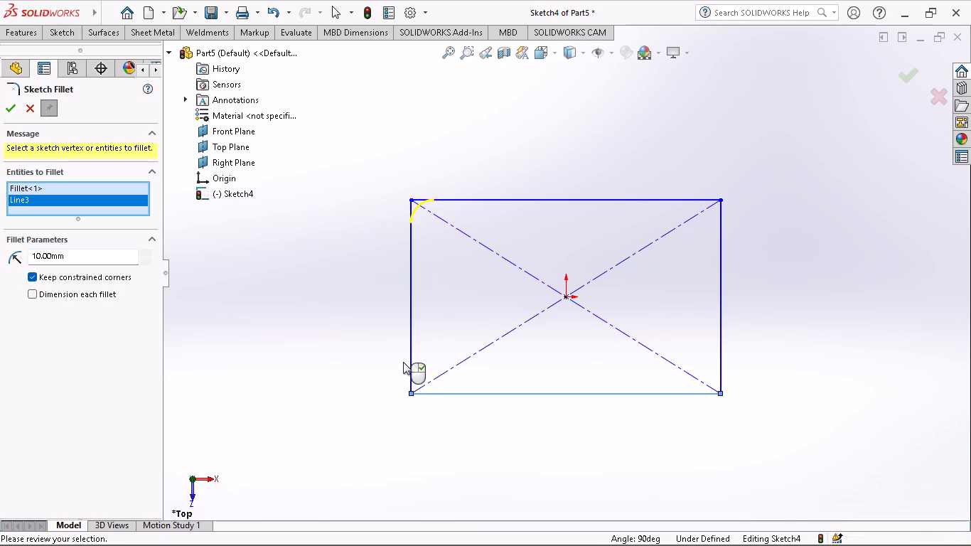
{"action": "left_click", "coordinate": [414, 365]}
{"action": "left_click", "coordinate": [708, 393]}
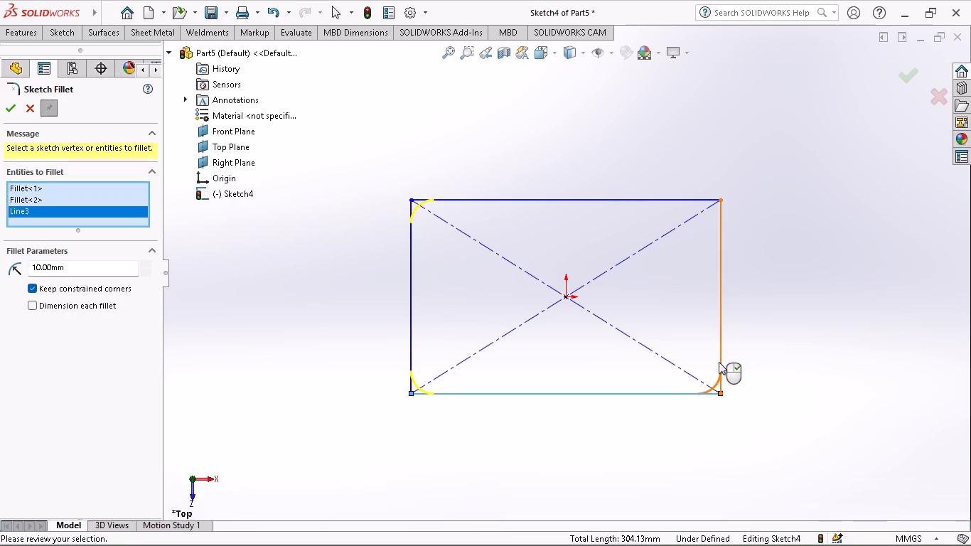
{"action": "left_click", "coordinate": [719, 362]}
{"action": "left_click", "coordinate": [721, 223]}
{"action": "left_click", "coordinate": [694, 196]}
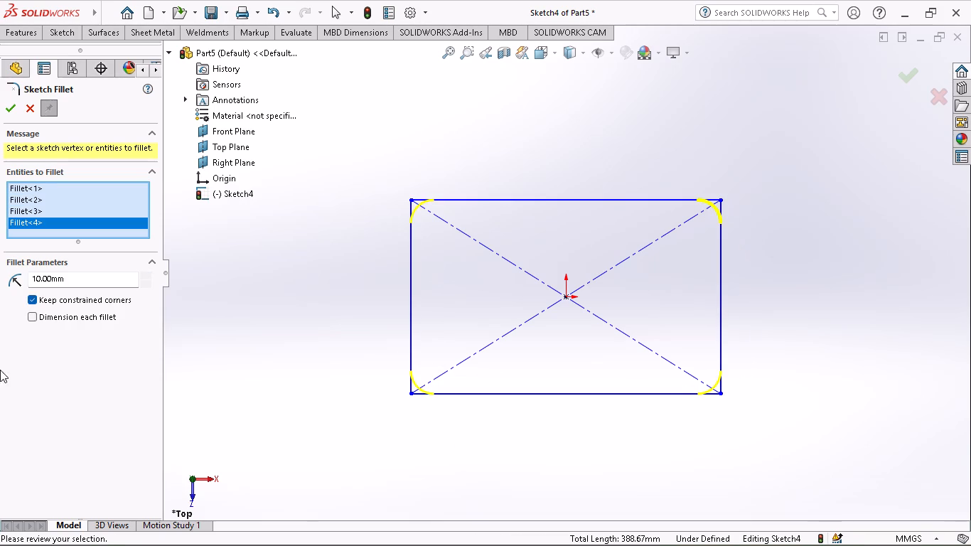
{"action": "left_click_drag", "start_coordinate": [78, 285], "coordinate": [65, 283]}
{"action": "left_click_drag", "start_coordinate": [47, 281], "coordinate": [0, 283]}
{"action": "key", "text": "2"}
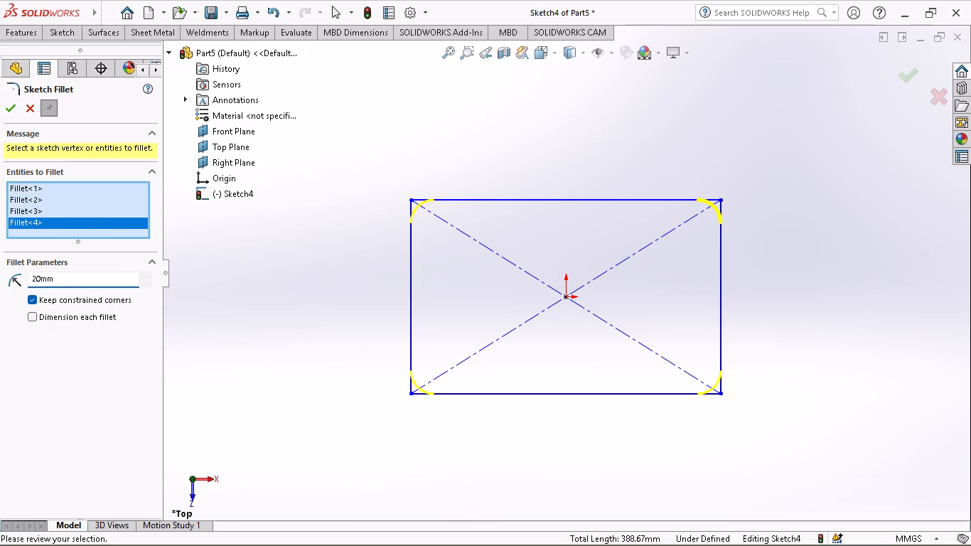
{"action": "left_click_drag", "start_coordinate": [68, 284], "coordinate": [0, 307]}
{"action": "type", "text": "20"}
{"action": "key", "text": "Return"}
{"action": "left_click", "coordinate": [7, 111]}
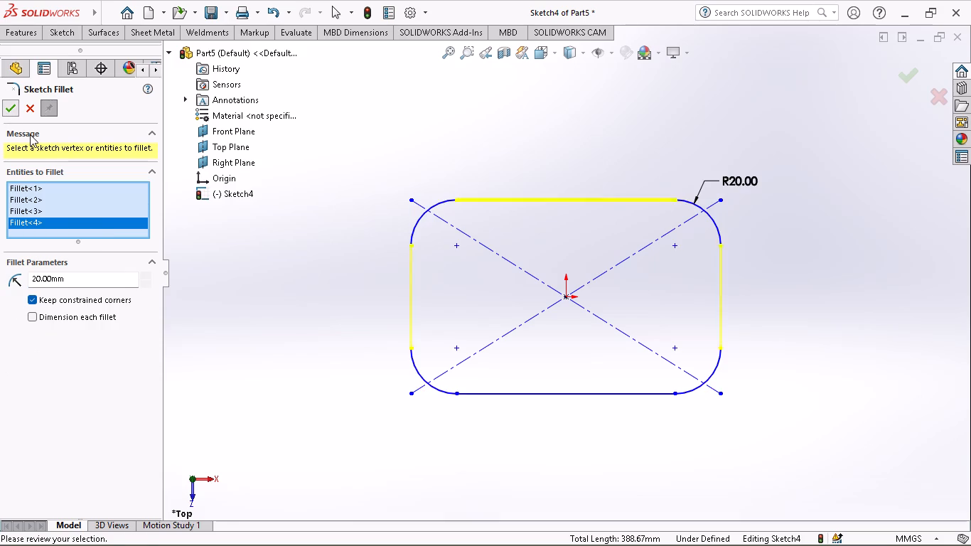
{"action": "left_click", "coordinate": [7, 97]}
{"action": "left_click", "coordinate": [14, 112]}
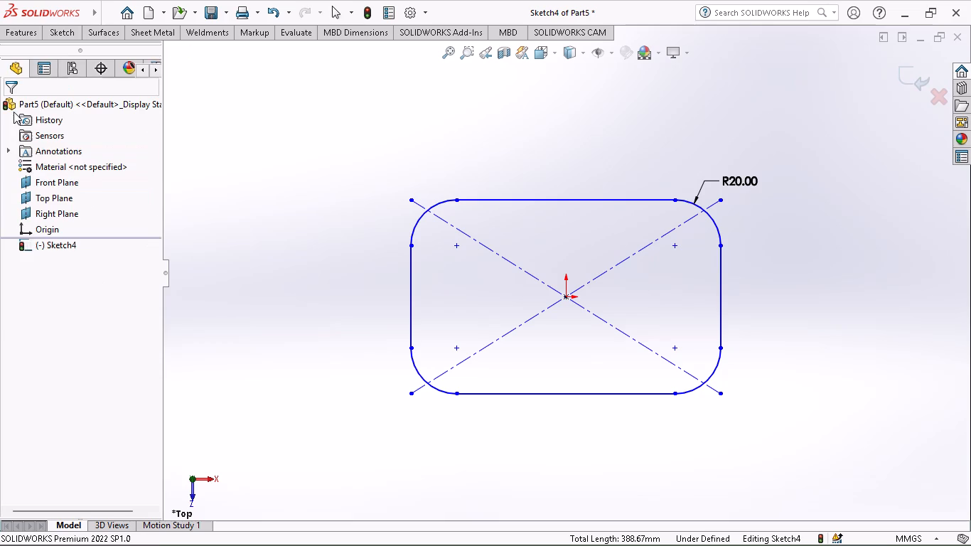
Start a sketch on the Front Plane and draw a vertical line about 25 mm down from the rectangle's positive-X end.
{"action": "left_click", "coordinate": [38, 183]}
{"action": "left_click", "coordinate": [49, 163]}
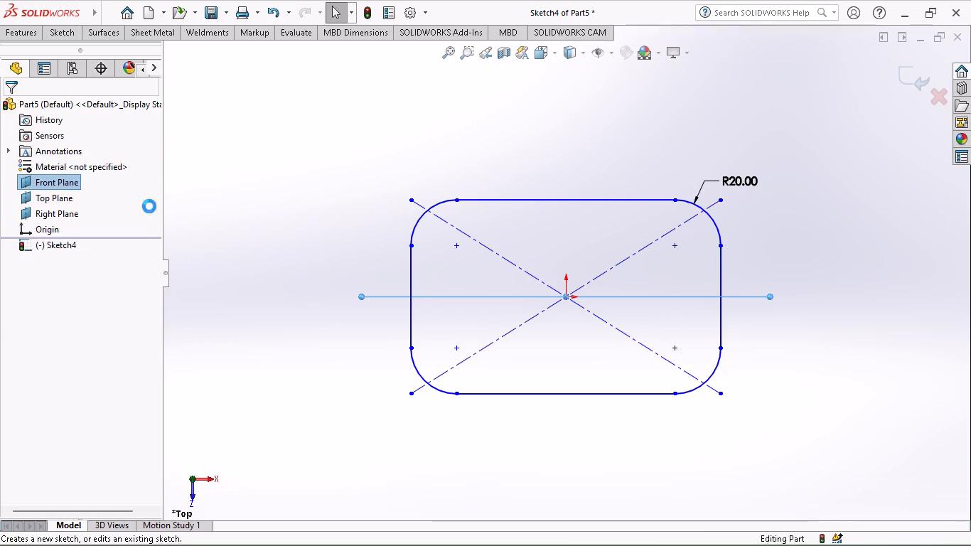
{"action": "left_click", "coordinate": [33, 181]}
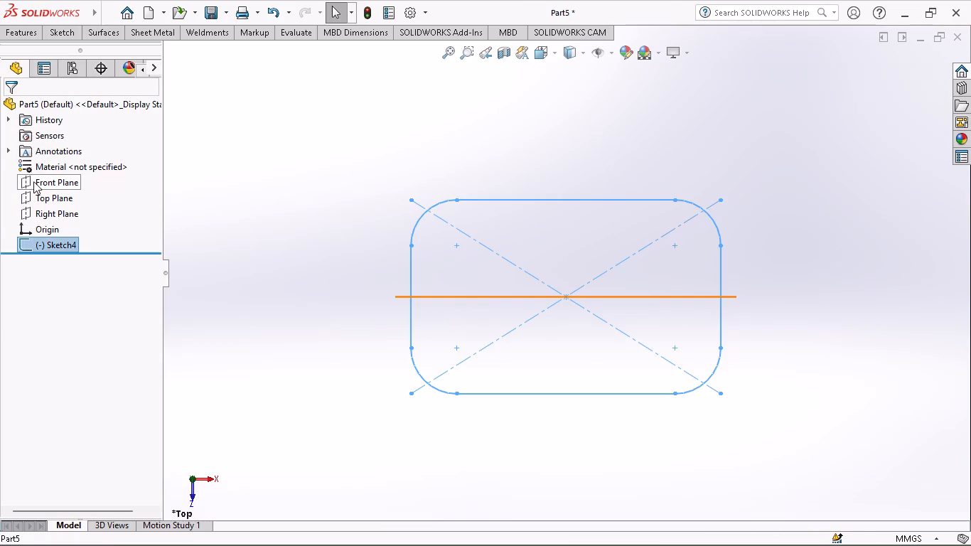
{"action": "left_click", "coordinate": [45, 165]}
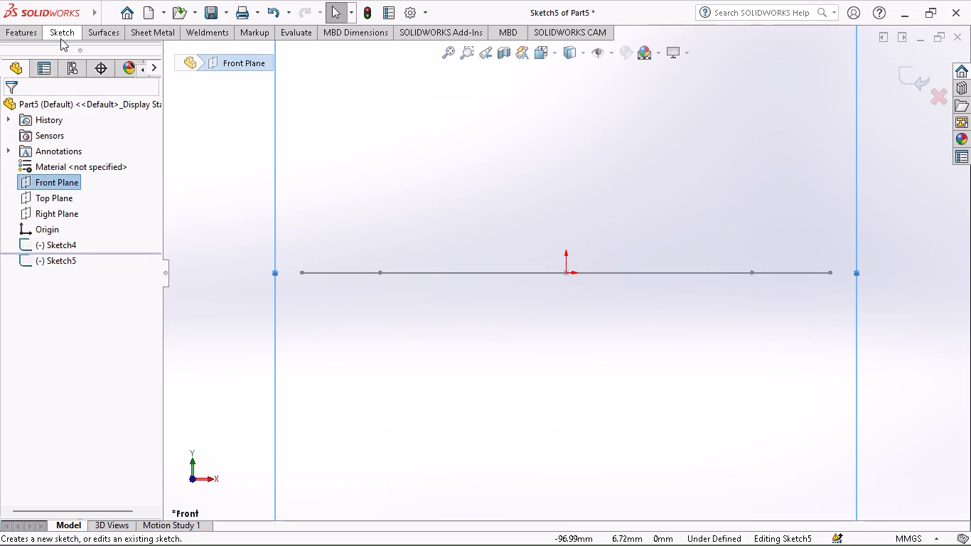
{"action": "left_click", "coordinate": [60, 37]}
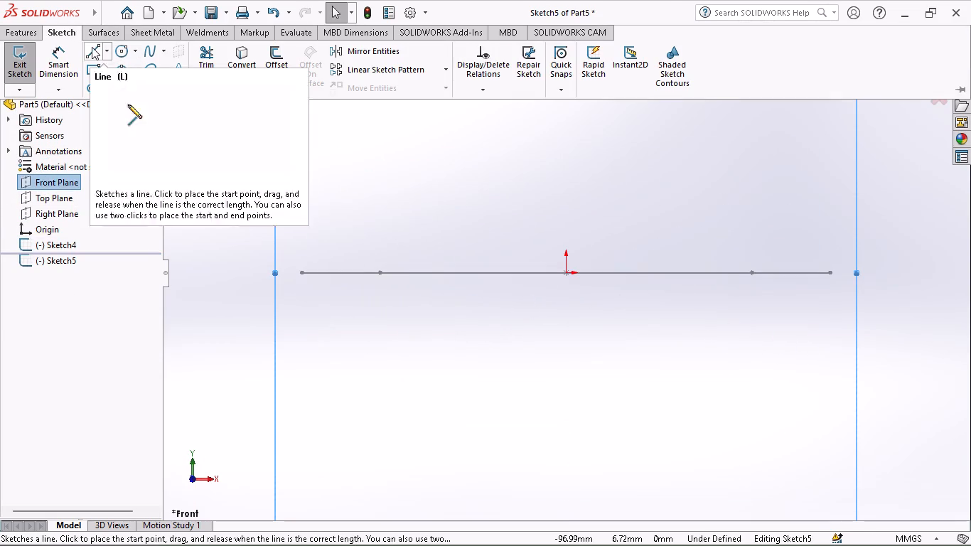
{"action": "left_click", "coordinate": [92, 47]}
{"action": "left_click", "coordinate": [827, 271]}
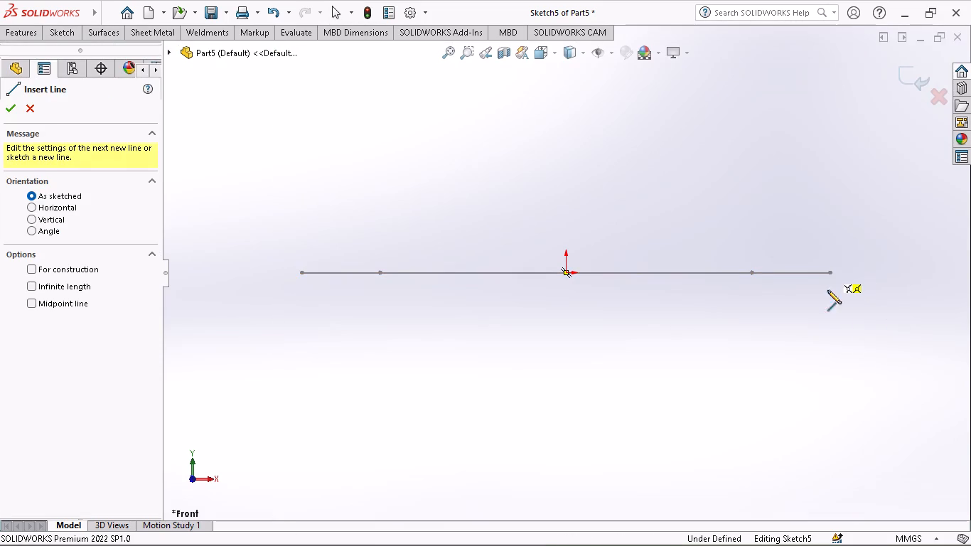
{"action": "left_click", "coordinate": [828, 372]}
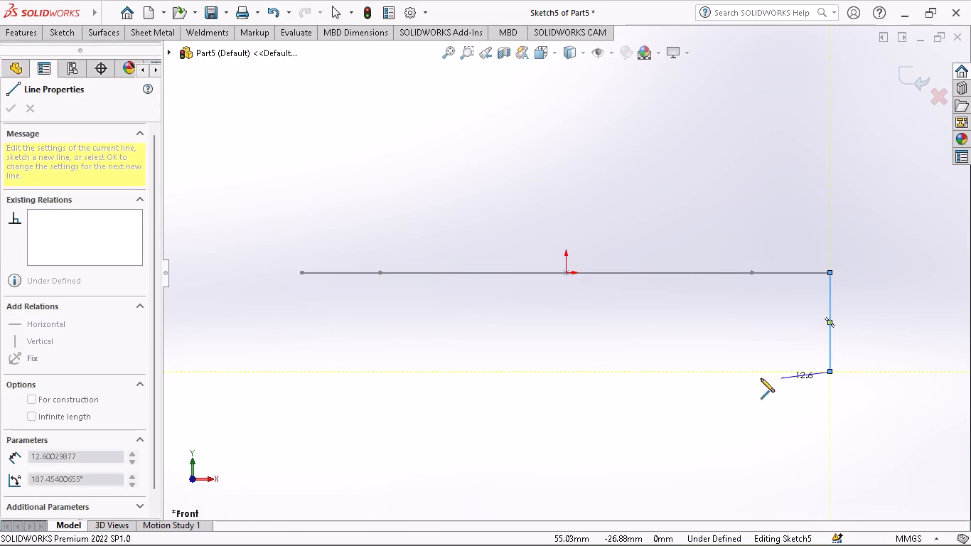
Add 3-point arcs to the line: an outward semicircle of about 7.5 mm radius at its upper end and an inward, downward-bulging arc at its lower end.
{"action": "left_click", "coordinate": [55, 33]}
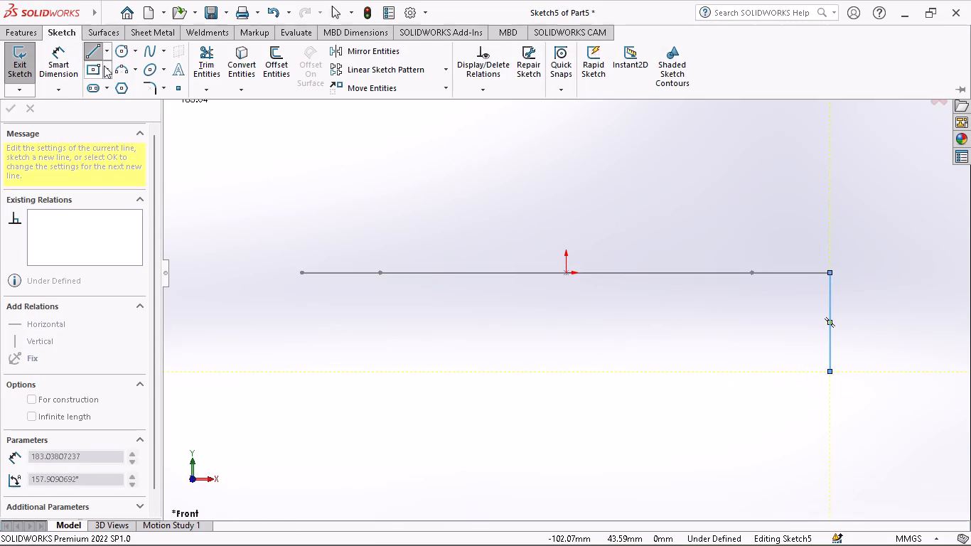
{"action": "left_click", "coordinate": [114, 72]}
{"action": "left_click", "coordinate": [829, 272]}
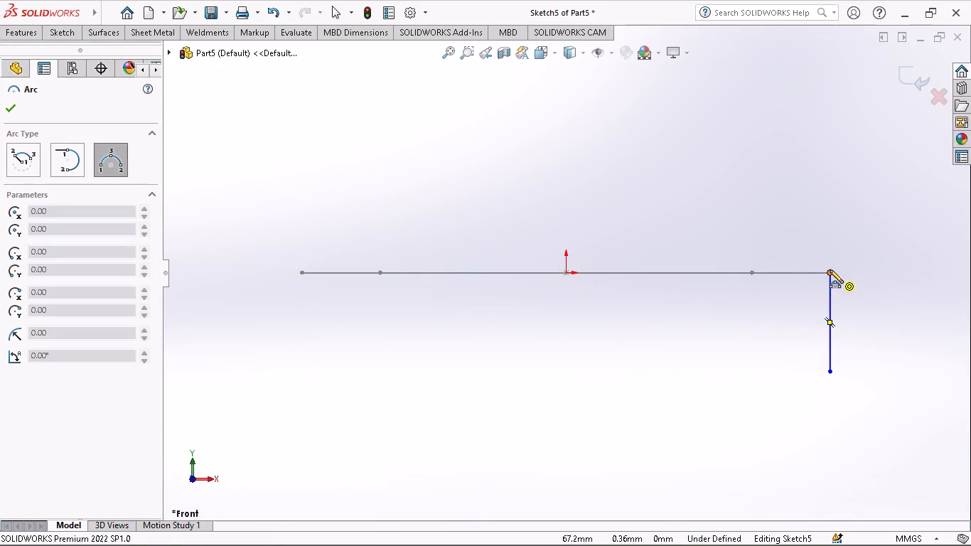
{"action": "left_click", "coordinate": [889, 276]}
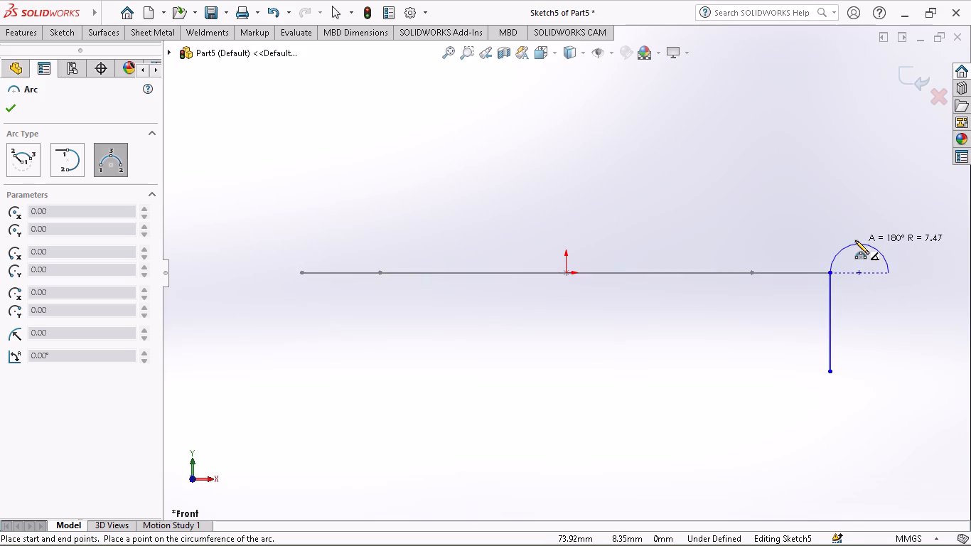
{"action": "left_click", "coordinate": [855, 240]}
{"action": "left_click", "coordinate": [830, 370]}
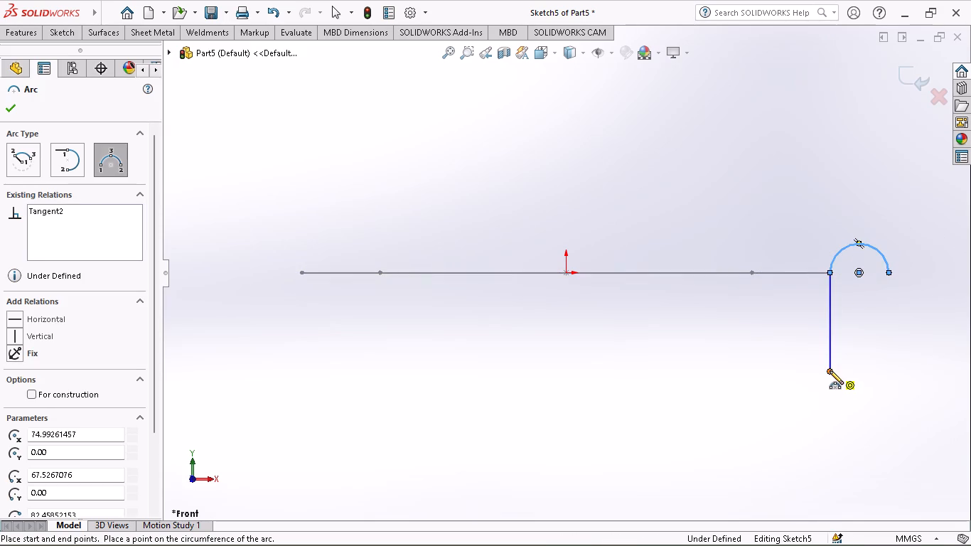
{"action": "left_click", "coordinate": [776, 378]}
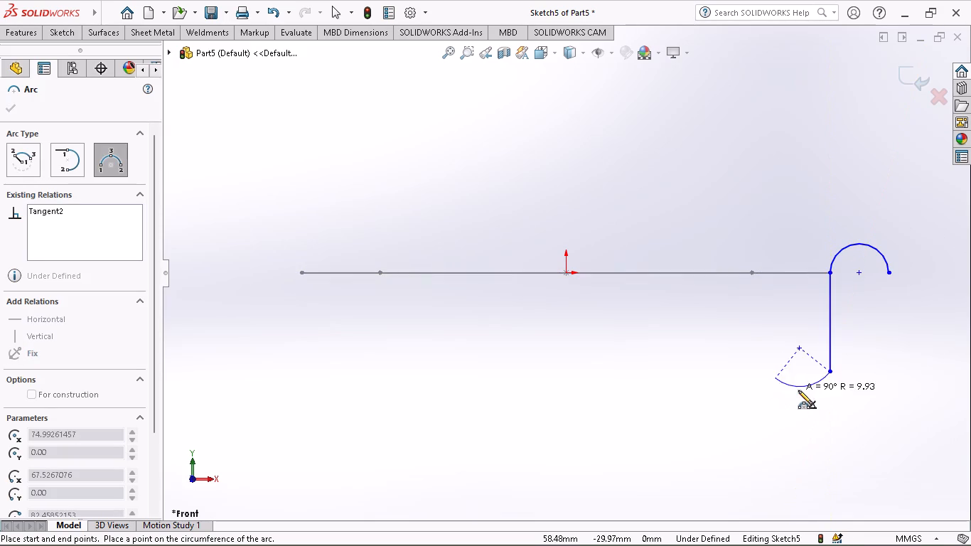
{"action": "left_click", "coordinate": [801, 404]}
{"action": "middle_click_drag", "start_coordinate": [870, 354], "coordinate": [865, 365]}
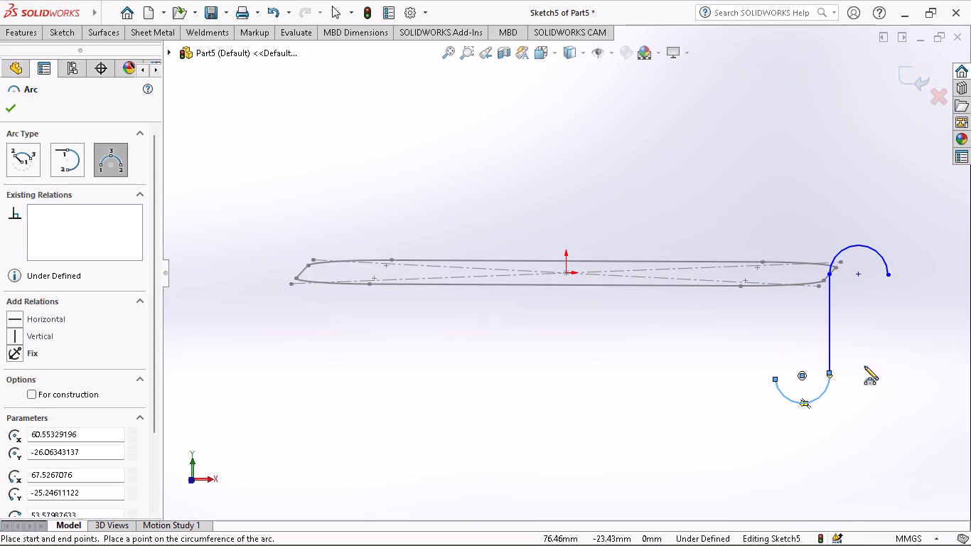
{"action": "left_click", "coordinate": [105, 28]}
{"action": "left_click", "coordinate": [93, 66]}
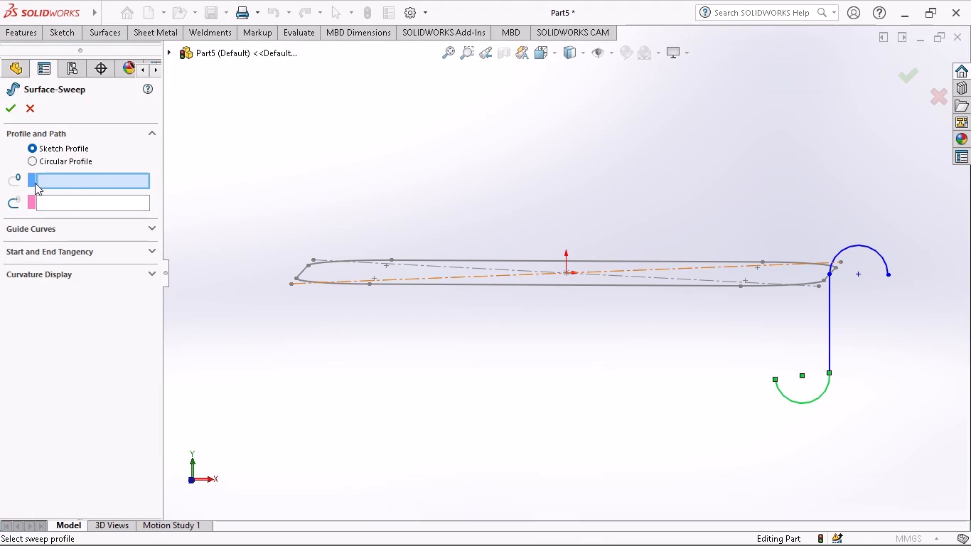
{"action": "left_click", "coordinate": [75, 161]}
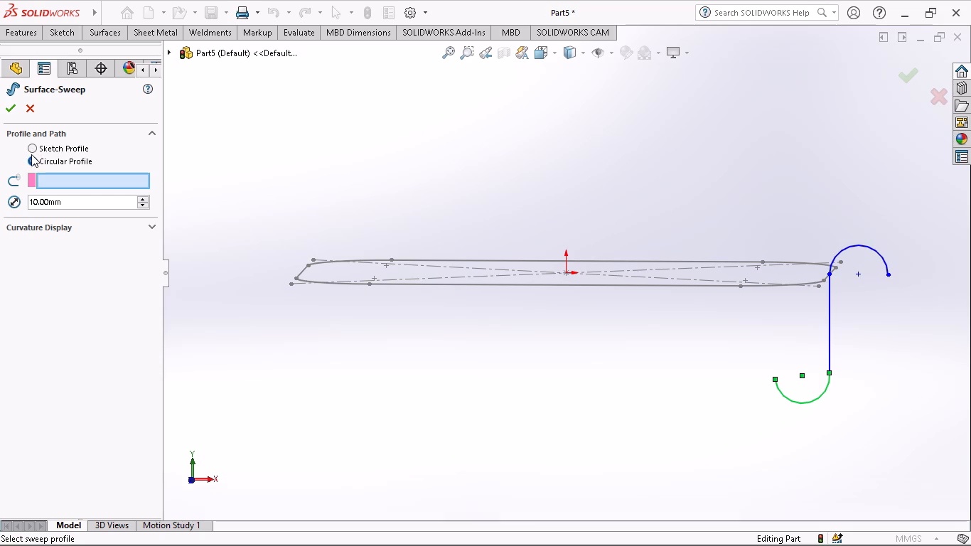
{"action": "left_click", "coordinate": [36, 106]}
Create a swept surface using the Front Plane line-and-arc sketch as the profile and the filleted rectangle as the path.
{"action": "left_click", "coordinate": [117, 40]}
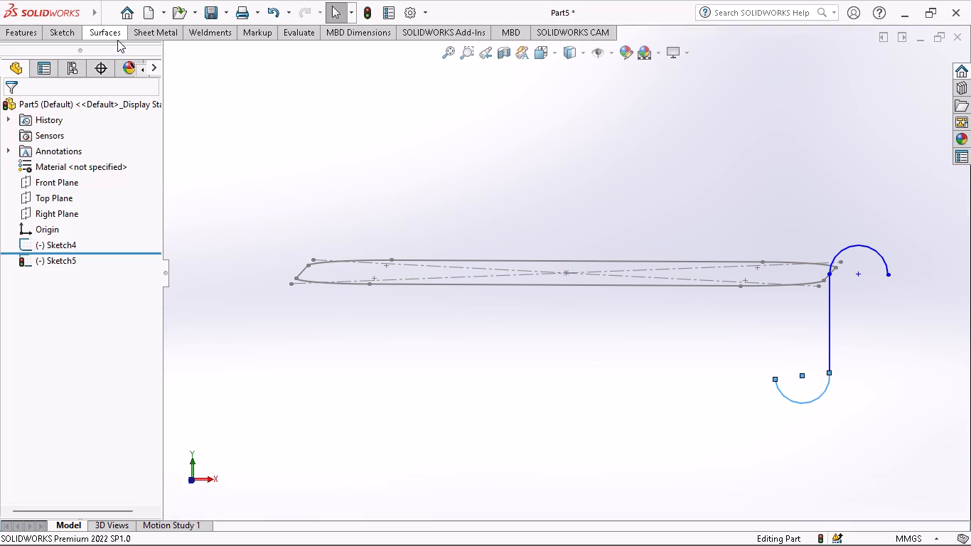
{"action": "left_click", "coordinate": [108, 68]}
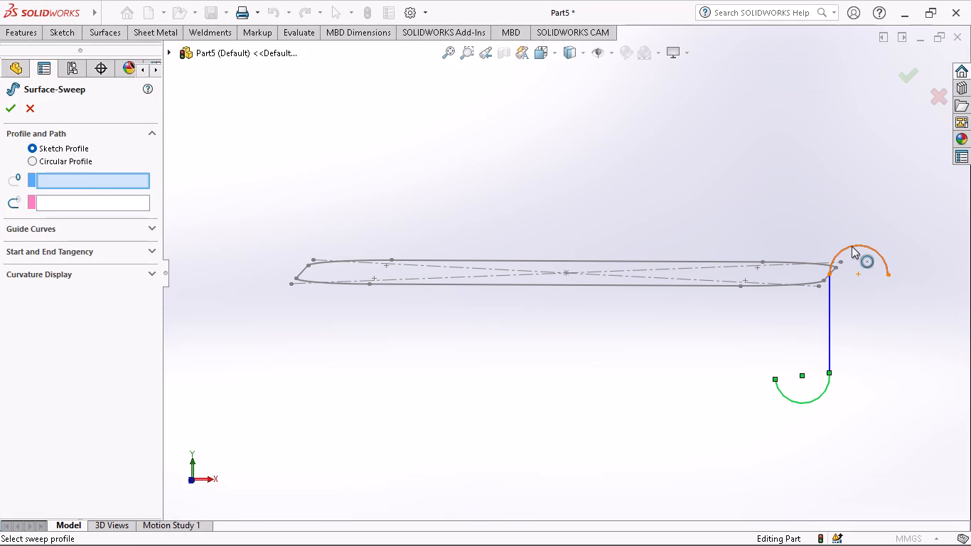
{"action": "left_click", "coordinate": [40, 155]}
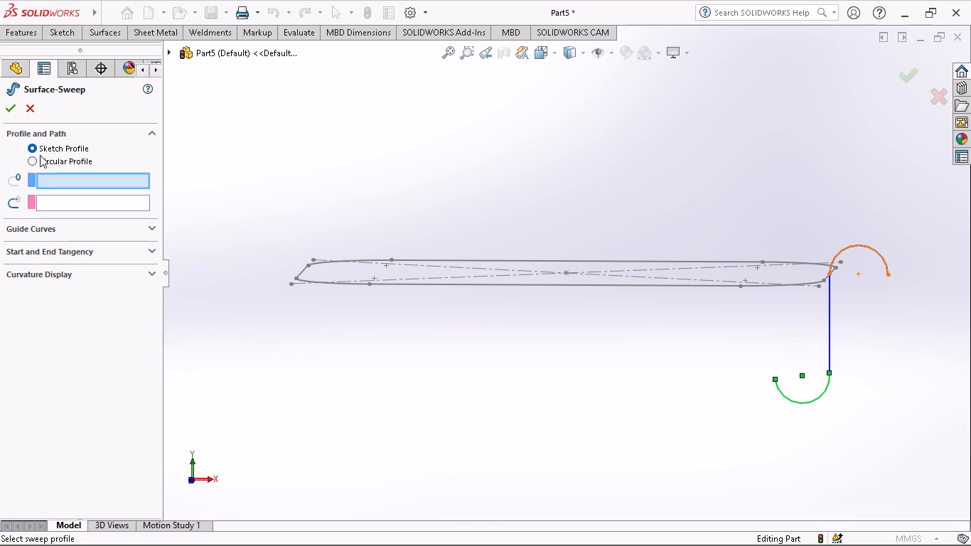
{"action": "left_click", "coordinate": [41, 158]}
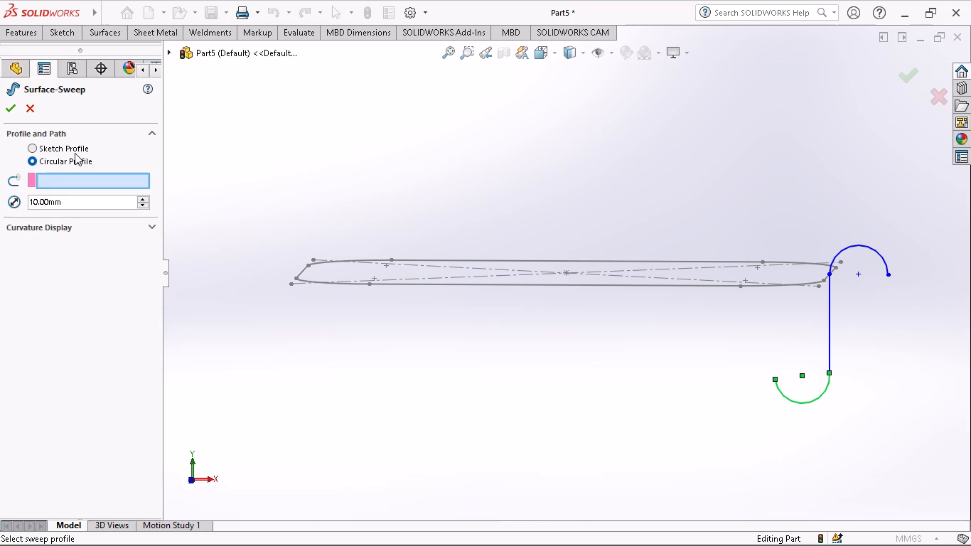
{"action": "left_click", "coordinate": [49, 154]}
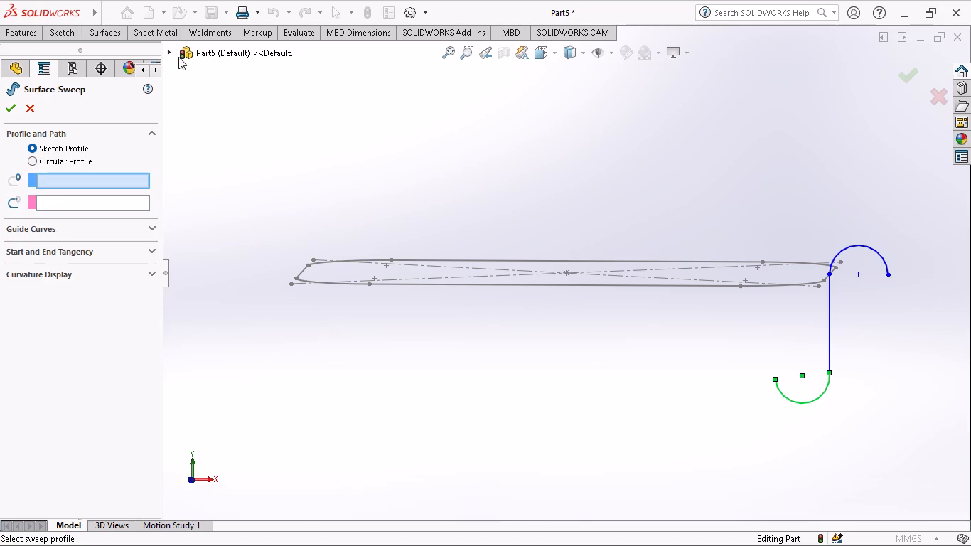
{"action": "left_click", "coordinate": [166, 52]}
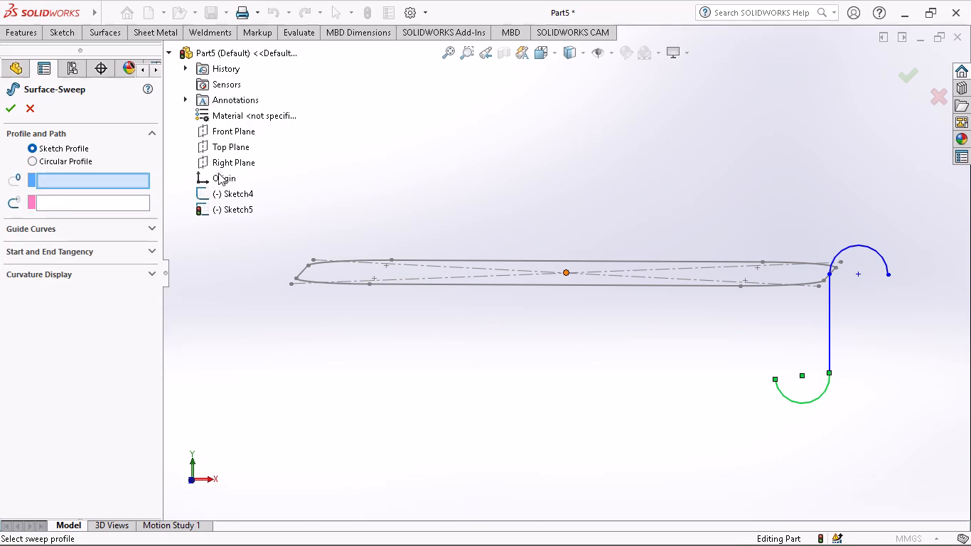
{"action": "left_click", "coordinate": [216, 205]}
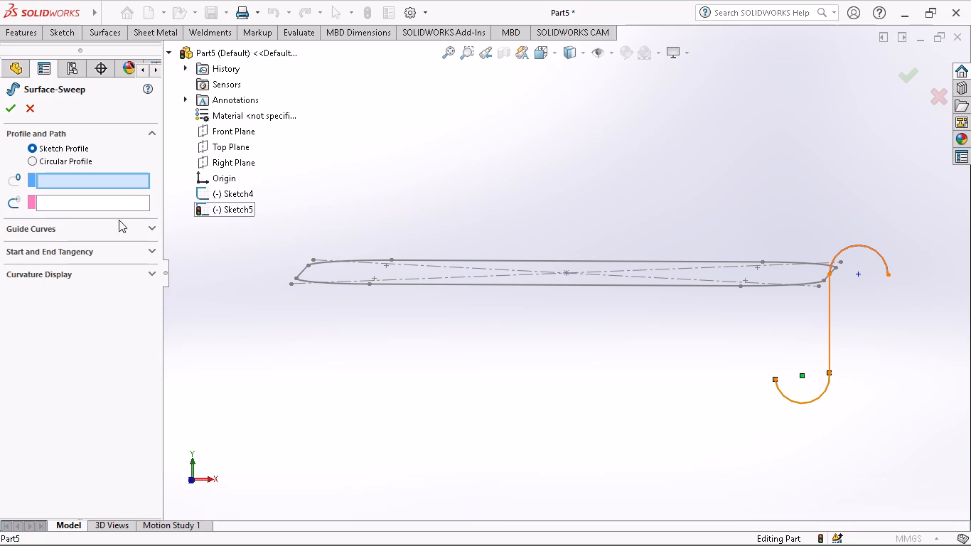
{"action": "left_click", "coordinate": [77, 197]}
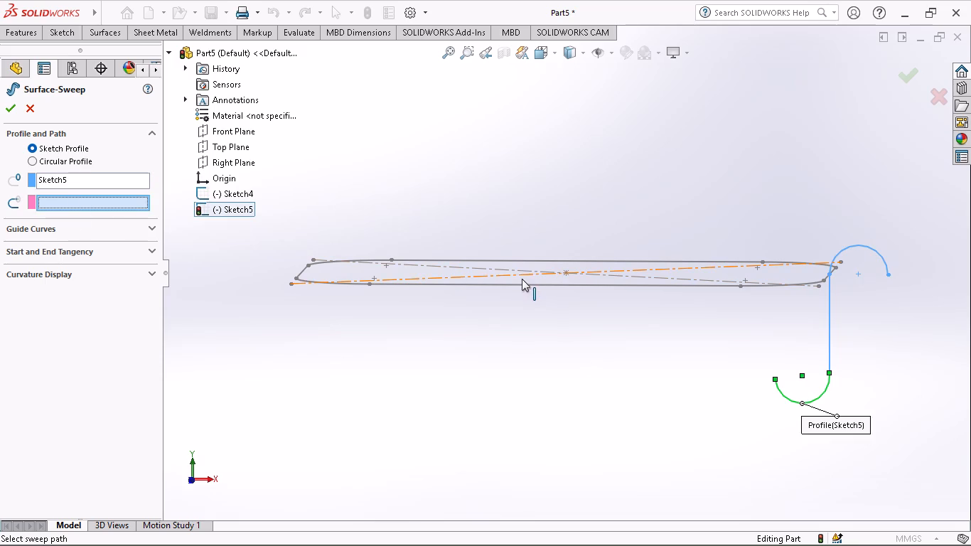
{"action": "left_click", "coordinate": [521, 284]}
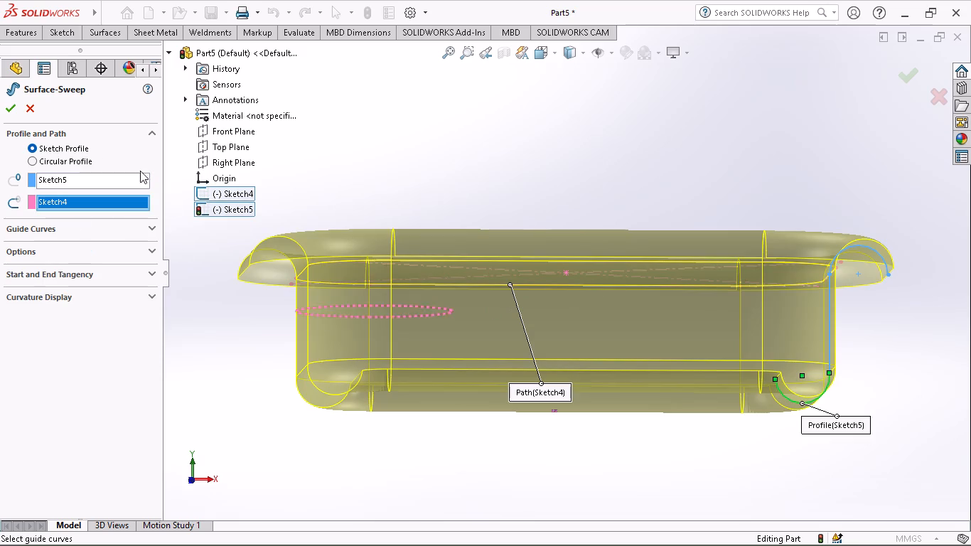
{"action": "left_click", "coordinate": [2, 109]}
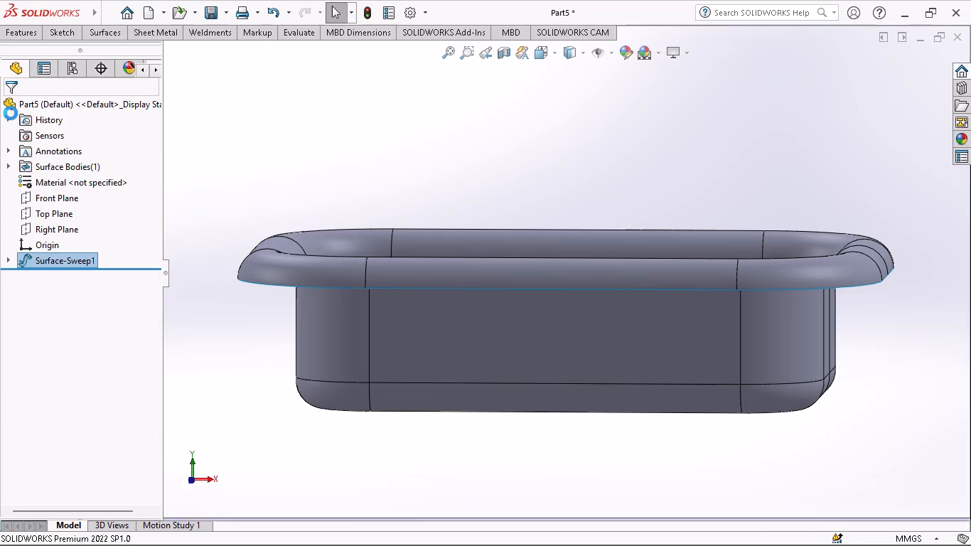
Display the model with hidden lines removed and sketch on the Front Plane an upward-bulging 3-point arc about 123 mm wide between the tray's bottom corners.
{"action": "middle_click", "coordinate": [937, 434]}
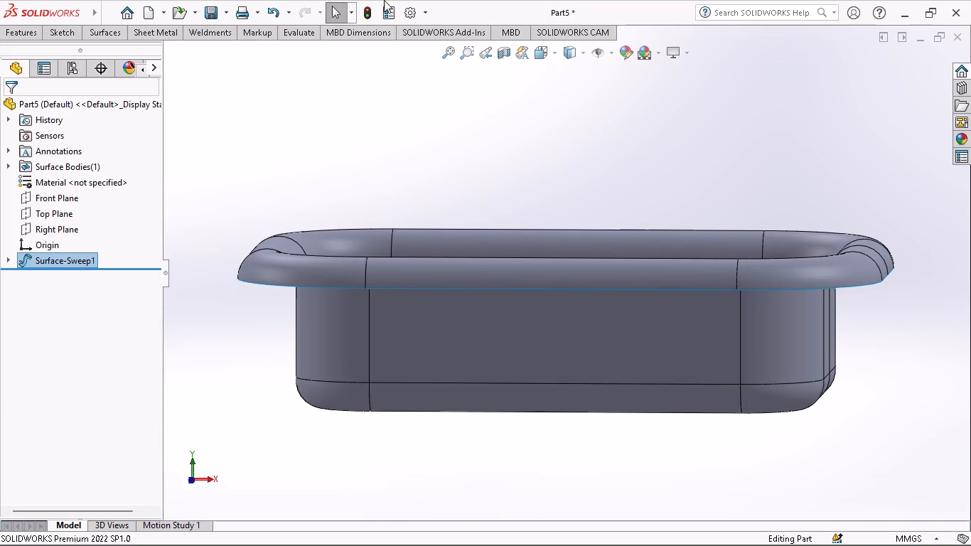
{"action": "left_click", "coordinate": [579, 57]}
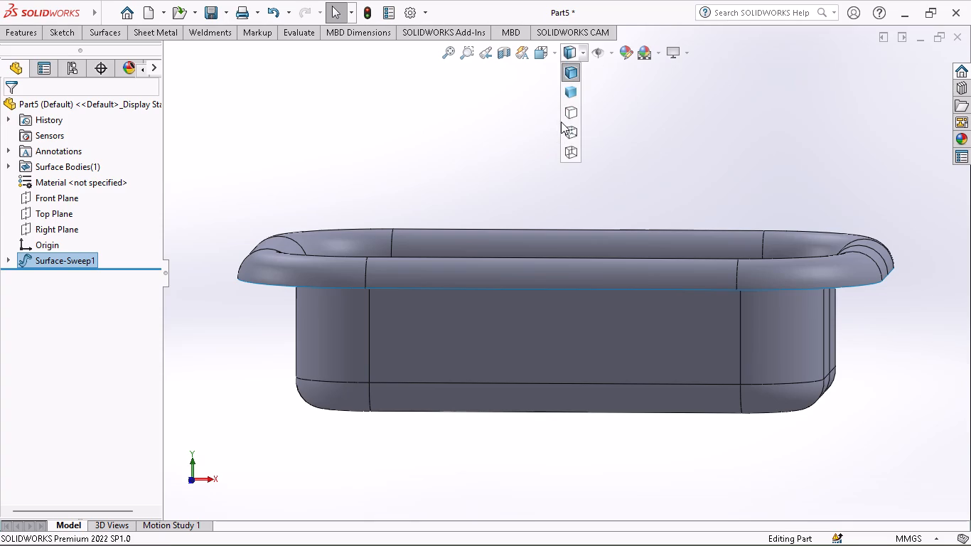
{"action": "left_click", "coordinate": [564, 114]}
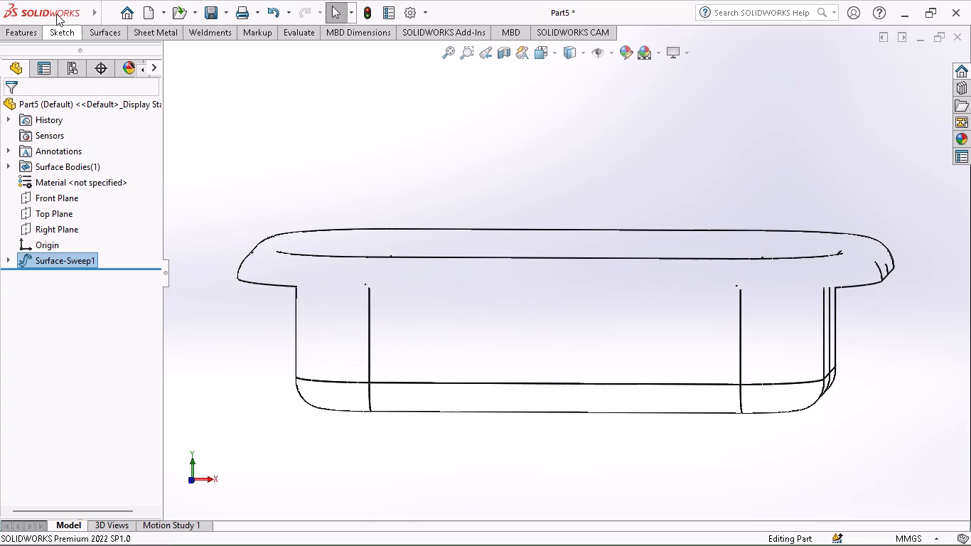
{"action": "left_click", "coordinate": [67, 38]}
{"action": "left_click", "coordinate": [128, 76]}
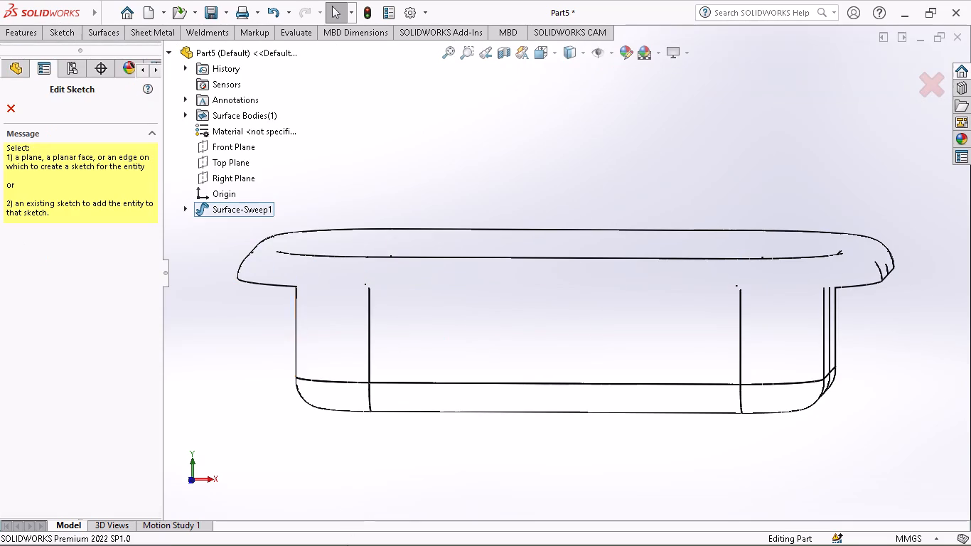
{"action": "left_click", "coordinate": [237, 148]}
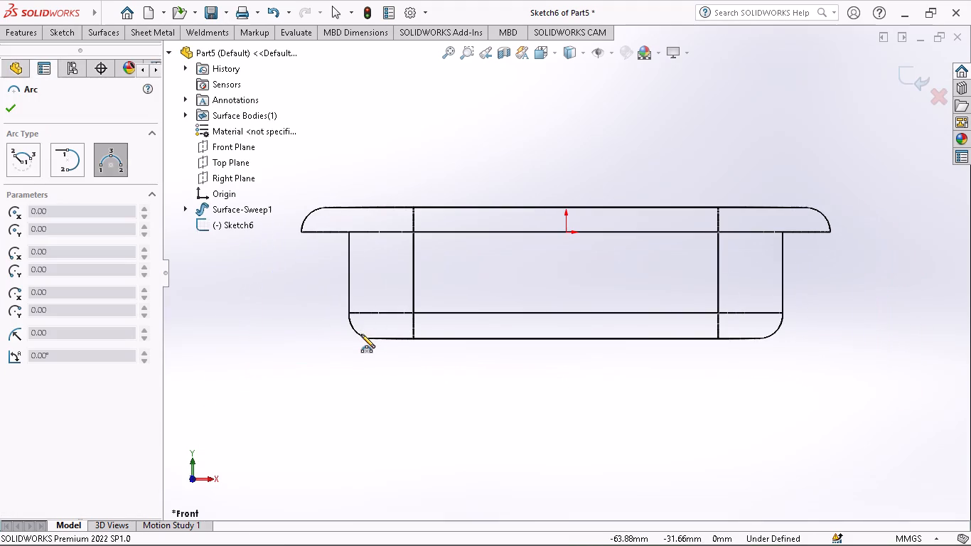
{"action": "left_click", "coordinate": [366, 338]}
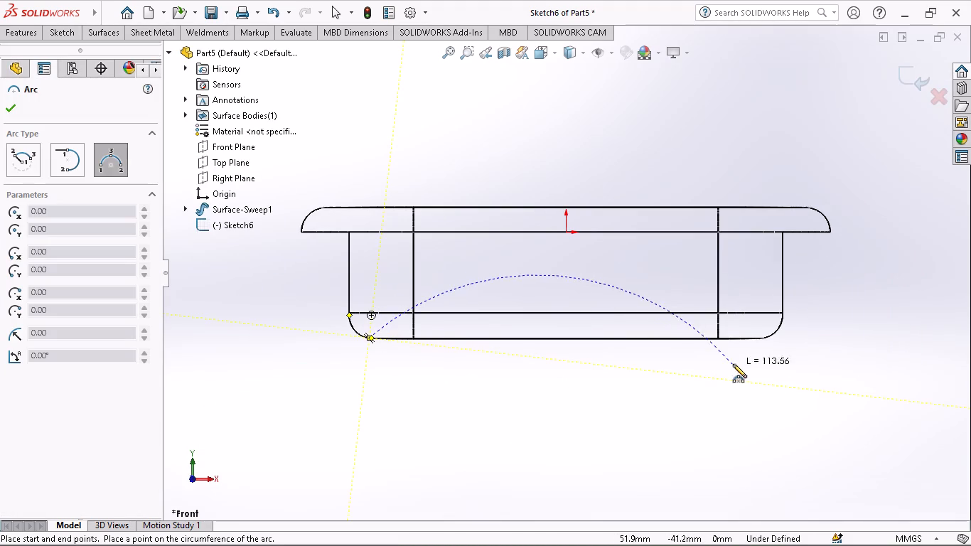
{"action": "left_click", "coordinate": [765, 338]}
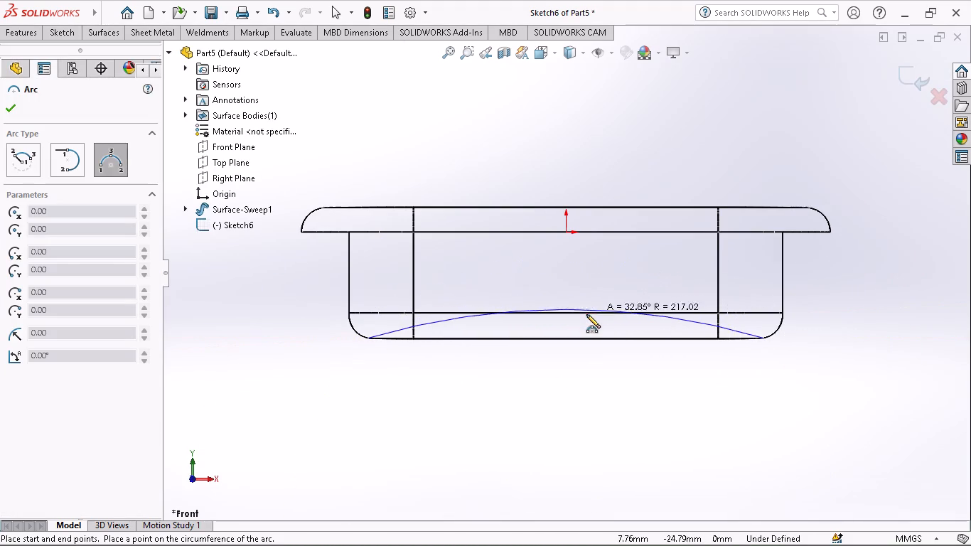
{"action": "left_click", "coordinate": [584, 314]}
Restore the shaded-with-edges display and extrude the arc as a surface, blind 89 mm in Direction 1 with Direction 2 also enabled.
{"action": "middle_click_drag", "start_coordinate": [651, 296], "coordinate": [615, 346]}
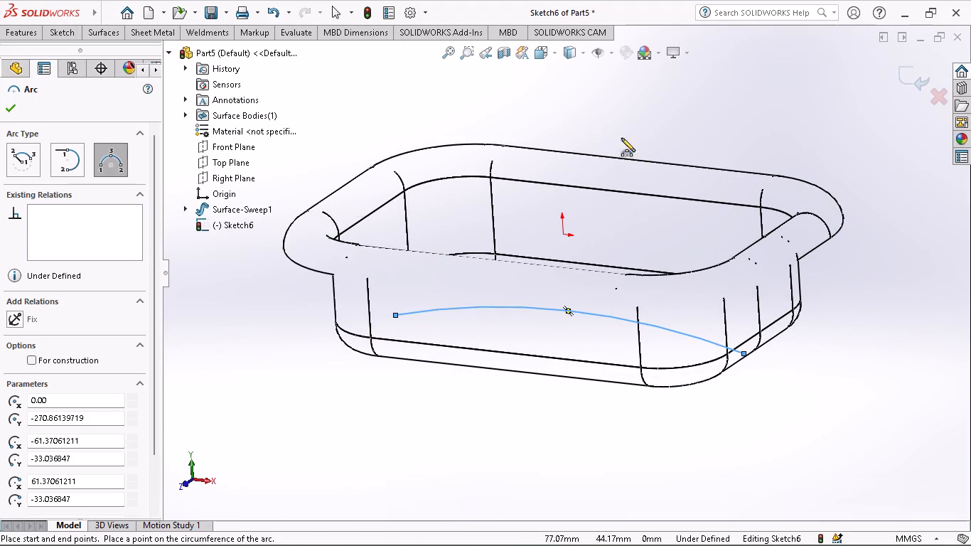
{"action": "left_click", "coordinate": [583, 57]}
{"action": "left_click", "coordinate": [572, 75]}
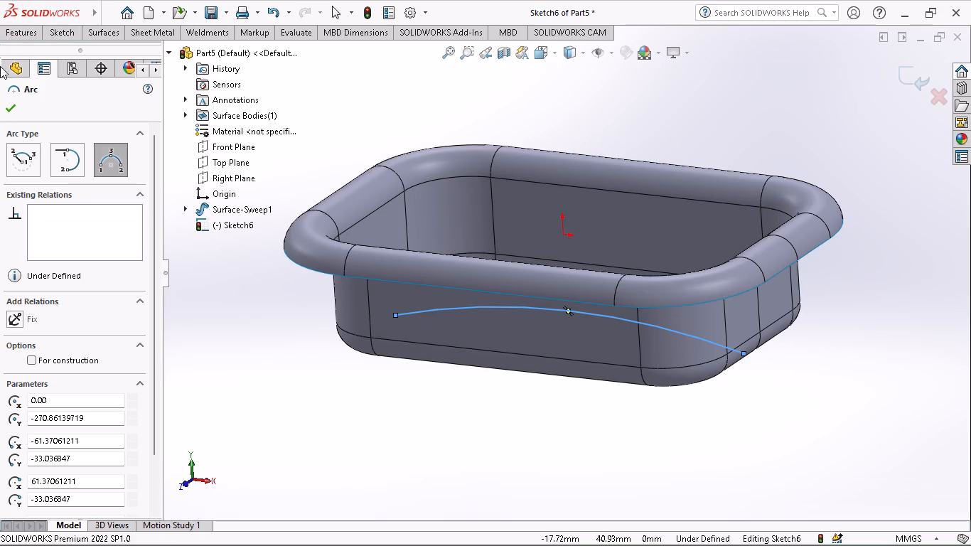
{"action": "left_click", "coordinate": [118, 37]}
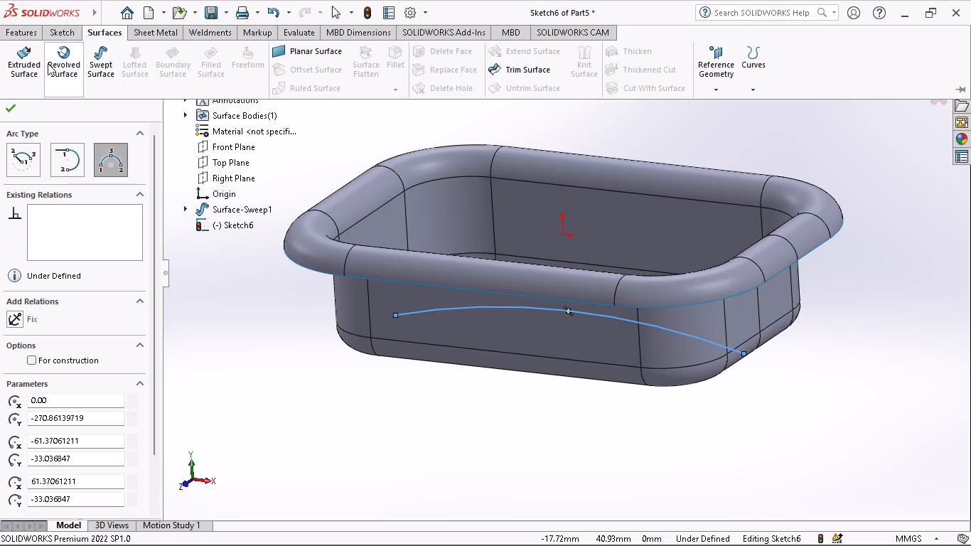
{"action": "left_click", "coordinate": [39, 63]}
{"action": "middle_click_drag", "start_coordinate": [779, 220], "coordinate": [758, 291]}
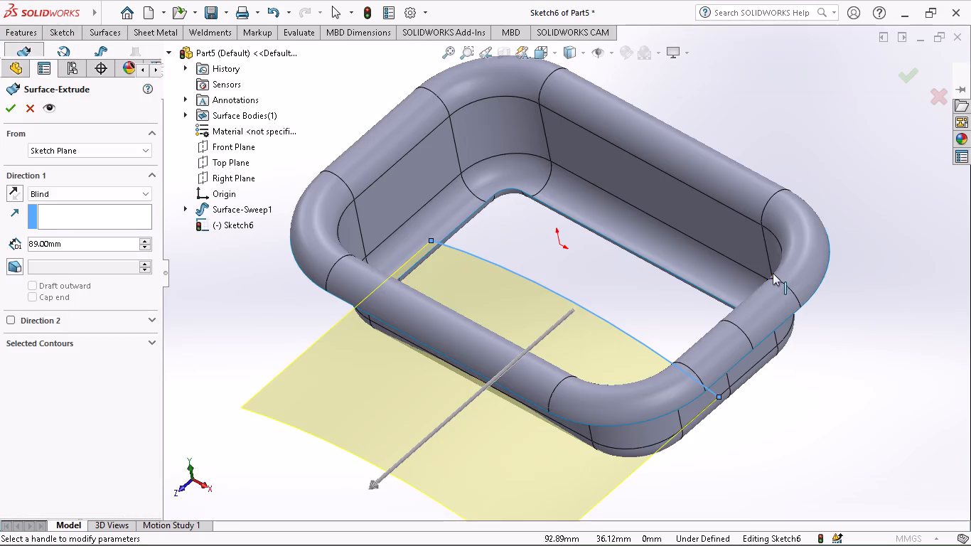
{"action": "left_click", "coordinate": [12, 316]}
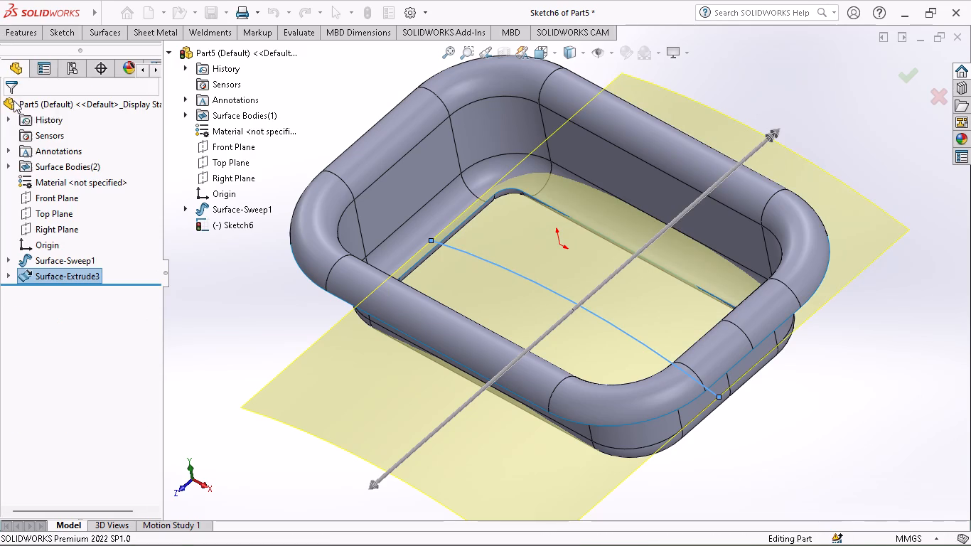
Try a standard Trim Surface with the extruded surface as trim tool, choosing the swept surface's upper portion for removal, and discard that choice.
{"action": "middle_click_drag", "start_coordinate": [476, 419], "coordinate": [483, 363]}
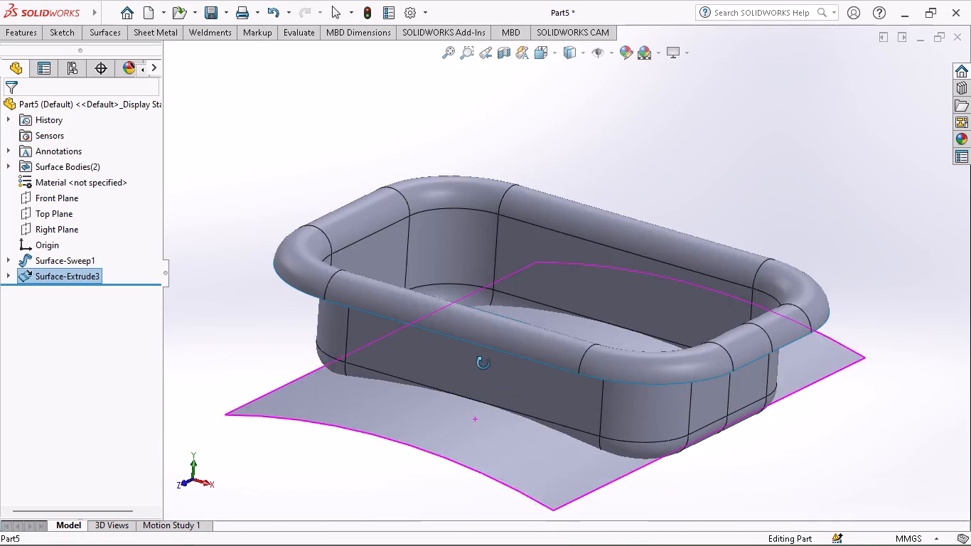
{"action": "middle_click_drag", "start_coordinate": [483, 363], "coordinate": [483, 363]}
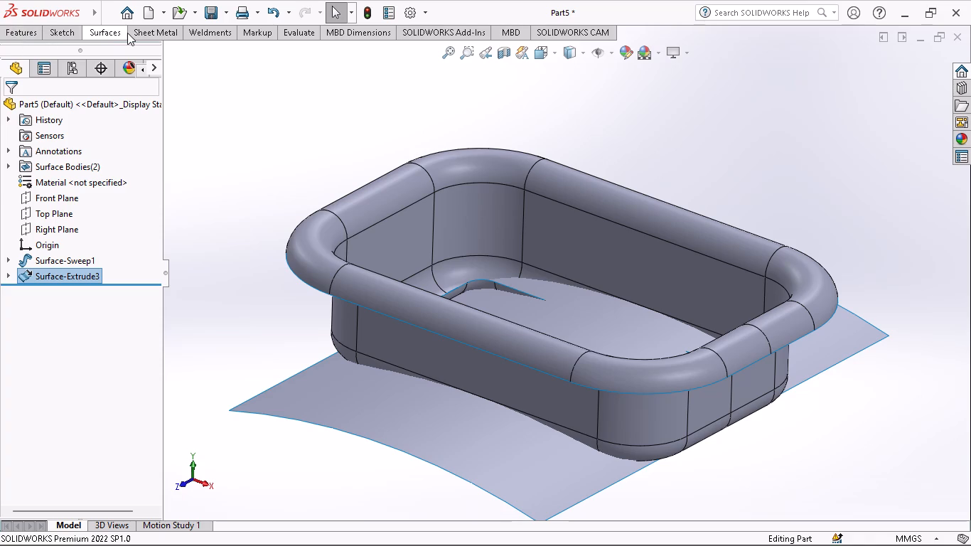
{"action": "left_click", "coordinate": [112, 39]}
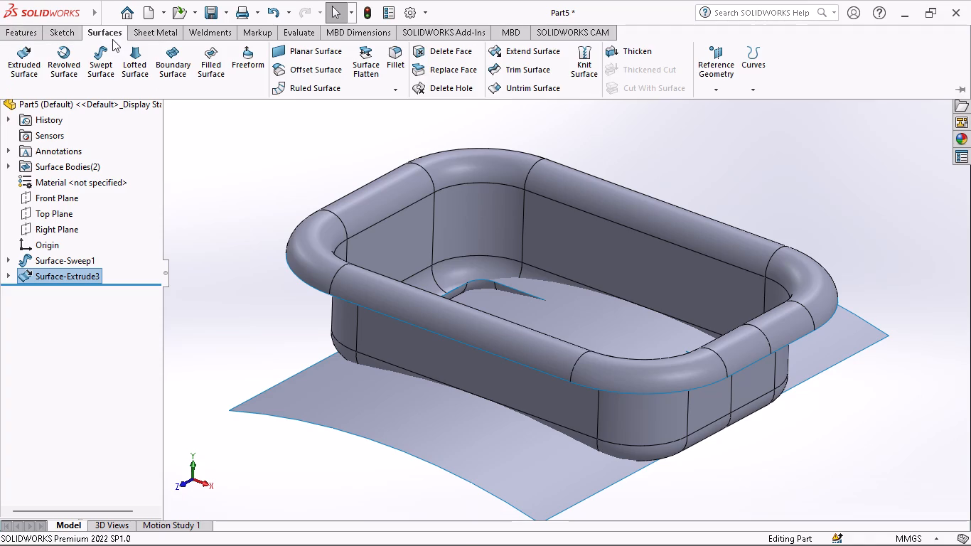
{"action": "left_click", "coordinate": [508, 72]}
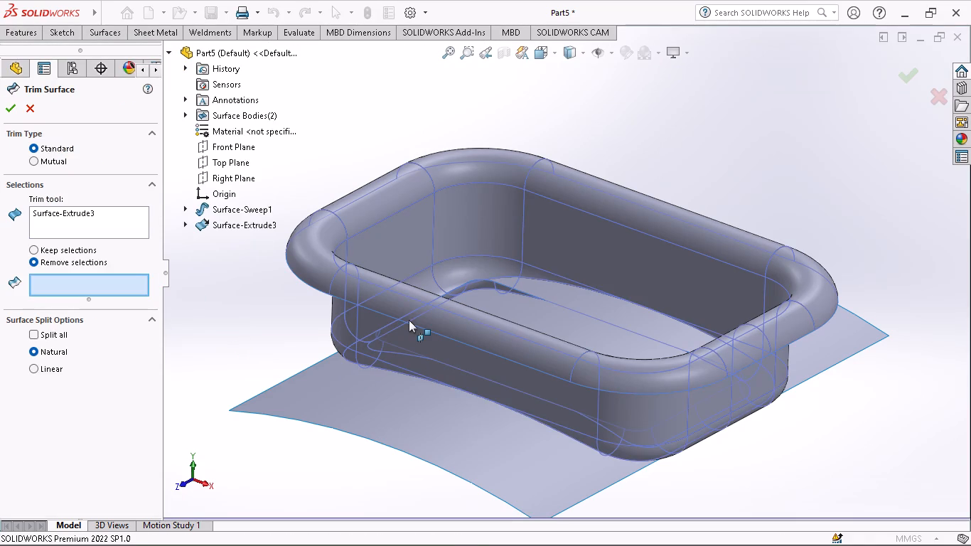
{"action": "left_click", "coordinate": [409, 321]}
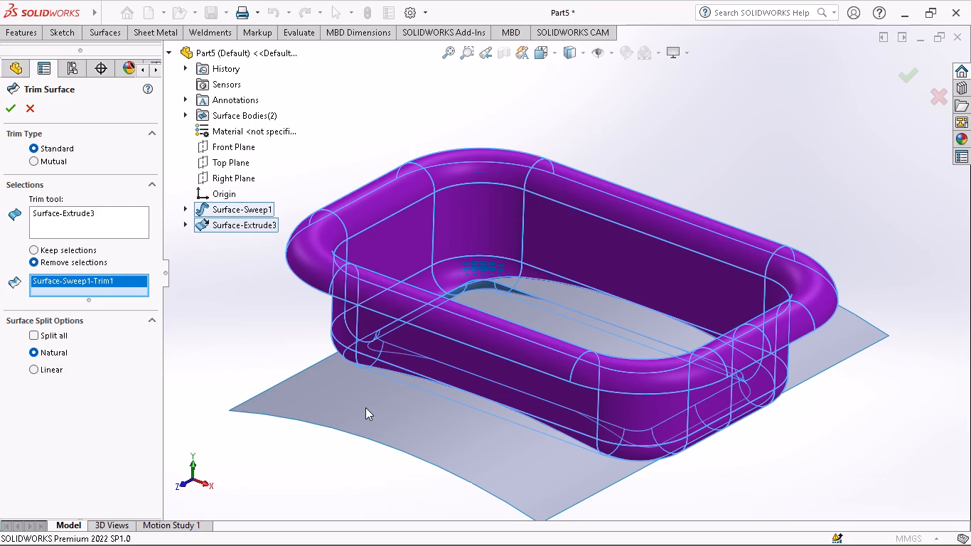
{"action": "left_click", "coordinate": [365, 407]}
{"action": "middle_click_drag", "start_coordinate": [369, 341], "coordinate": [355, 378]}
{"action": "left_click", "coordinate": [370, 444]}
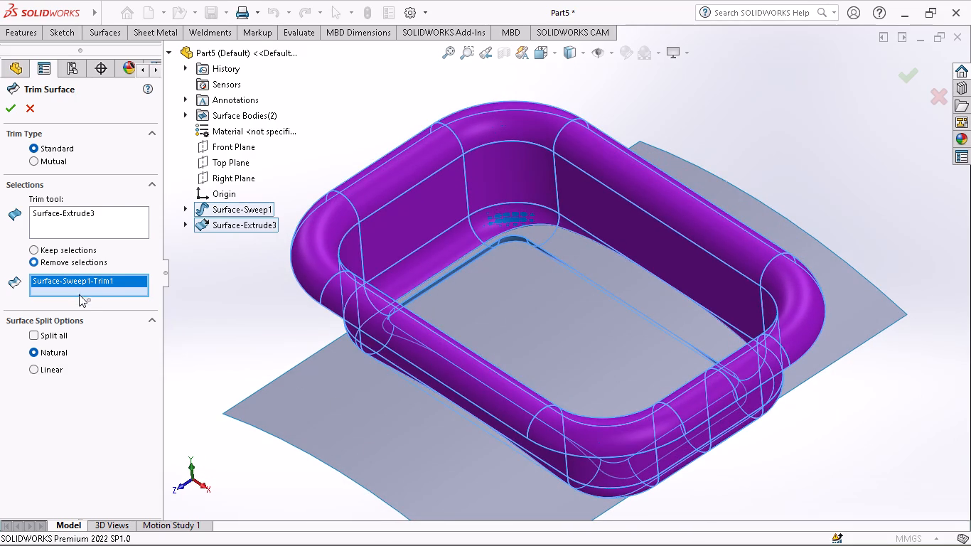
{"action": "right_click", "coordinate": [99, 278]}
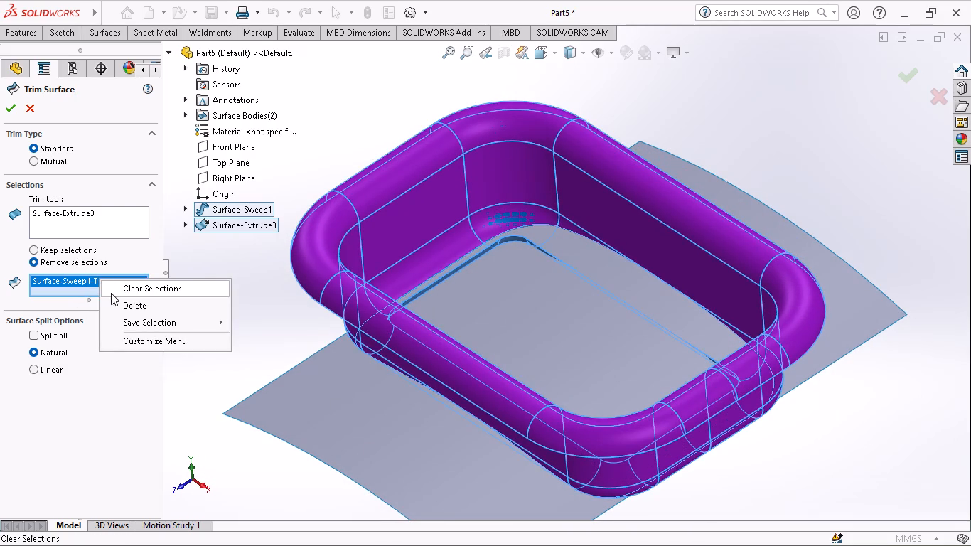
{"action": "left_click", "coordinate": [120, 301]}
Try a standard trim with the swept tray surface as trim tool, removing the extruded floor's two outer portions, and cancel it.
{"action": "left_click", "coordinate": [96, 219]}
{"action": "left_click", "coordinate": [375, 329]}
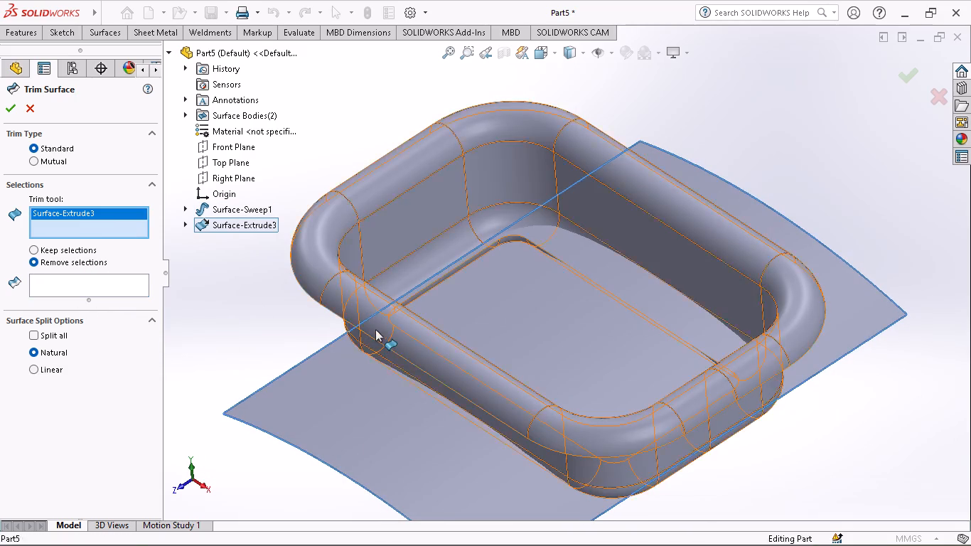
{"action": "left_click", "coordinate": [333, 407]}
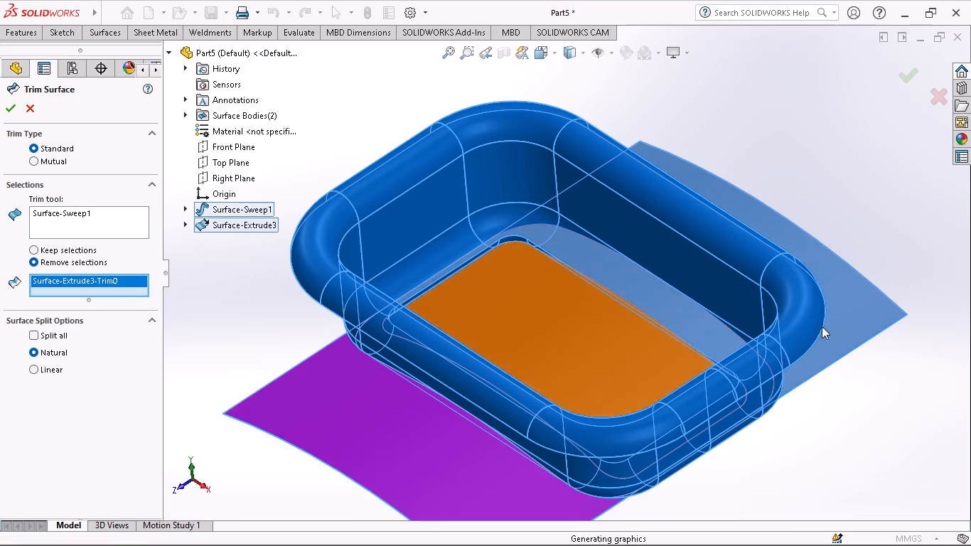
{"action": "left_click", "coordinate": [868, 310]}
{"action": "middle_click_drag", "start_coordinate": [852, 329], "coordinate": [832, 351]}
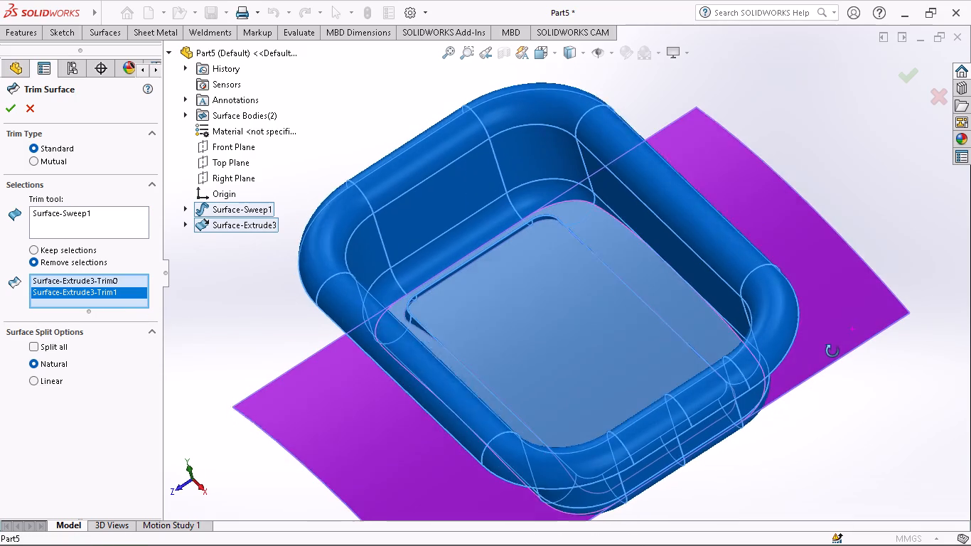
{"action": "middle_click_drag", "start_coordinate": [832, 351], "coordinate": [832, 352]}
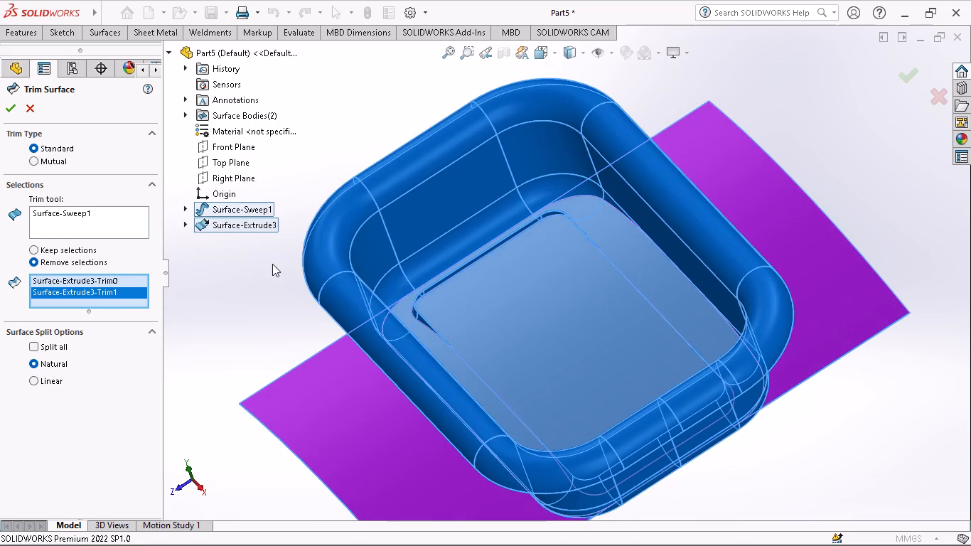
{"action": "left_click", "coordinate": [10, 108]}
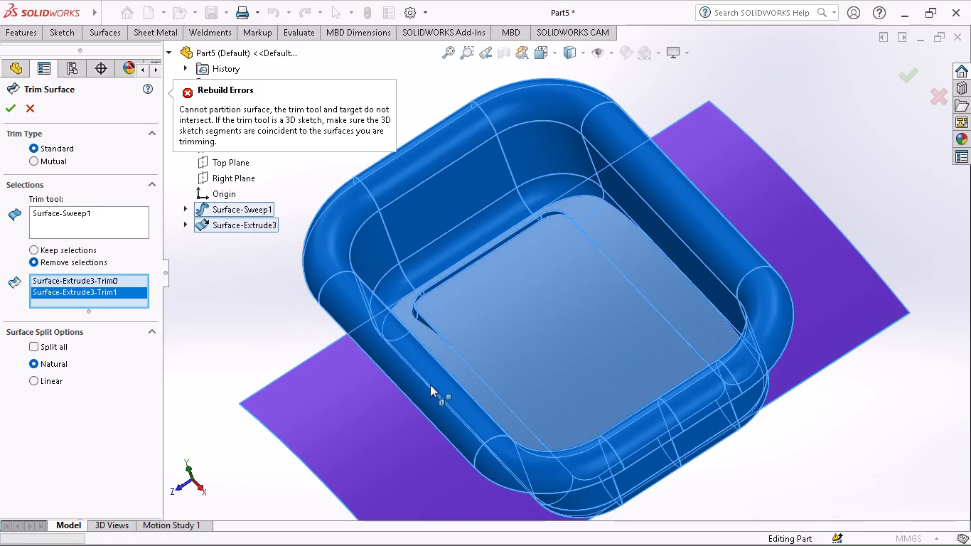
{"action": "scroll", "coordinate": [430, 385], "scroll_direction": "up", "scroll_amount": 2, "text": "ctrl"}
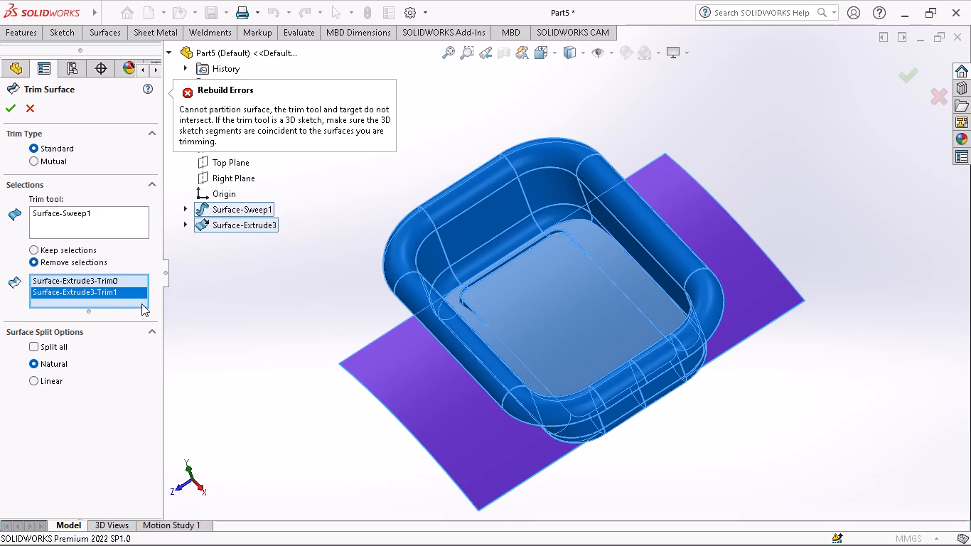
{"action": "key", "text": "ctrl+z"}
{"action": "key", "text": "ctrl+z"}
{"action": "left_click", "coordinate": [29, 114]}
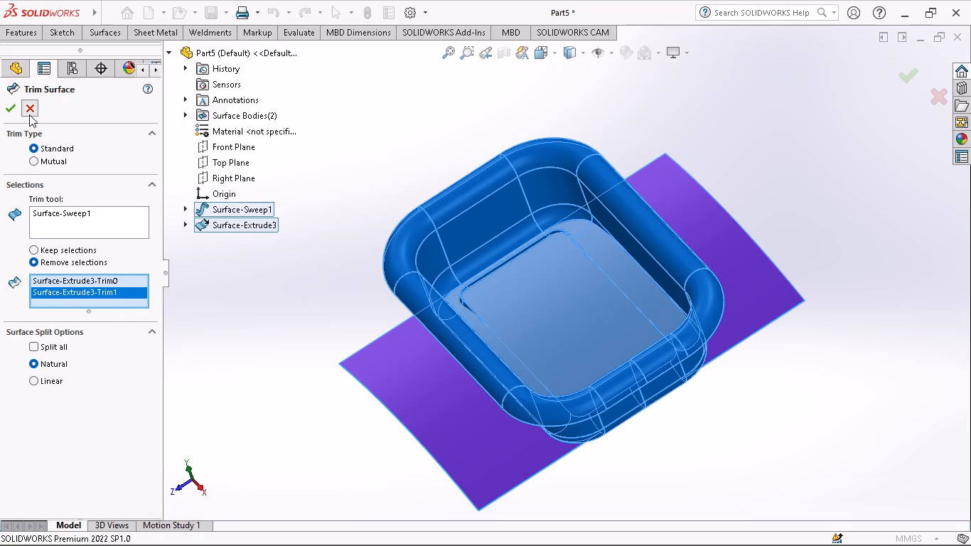
Undo the extruded floor surface and its arc, going back to the empty Front Plane sketch.
{"action": "key", "text": "ctrl+z"}
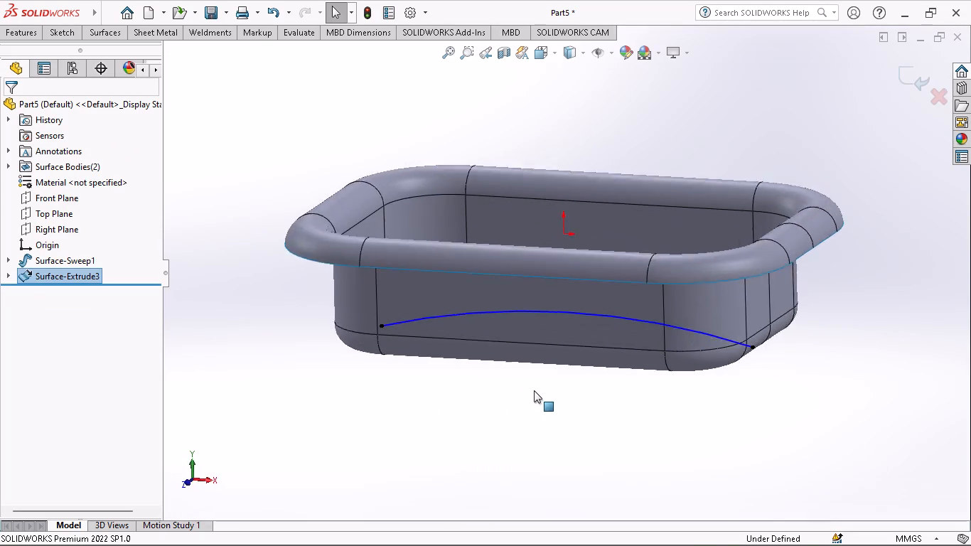
{"action": "key", "text": "ctrl+z"}
{"action": "key", "text": "ctrl+z"}
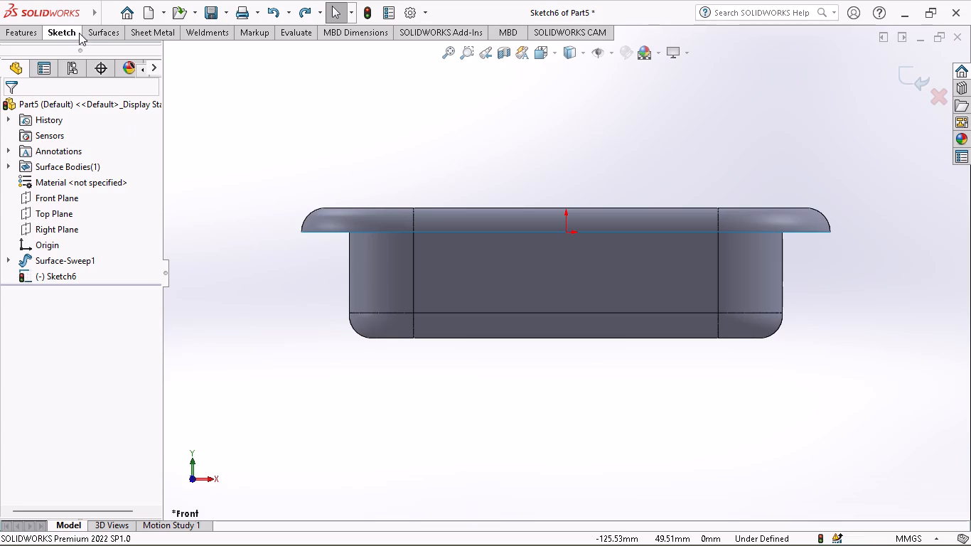
Sketch a shallow upward-bulging 3-point arc about 106 mm wide, radius about 325 mm, between the inner edges of the tray's bottom opening.
{"action": "left_click", "coordinate": [60, 28]}
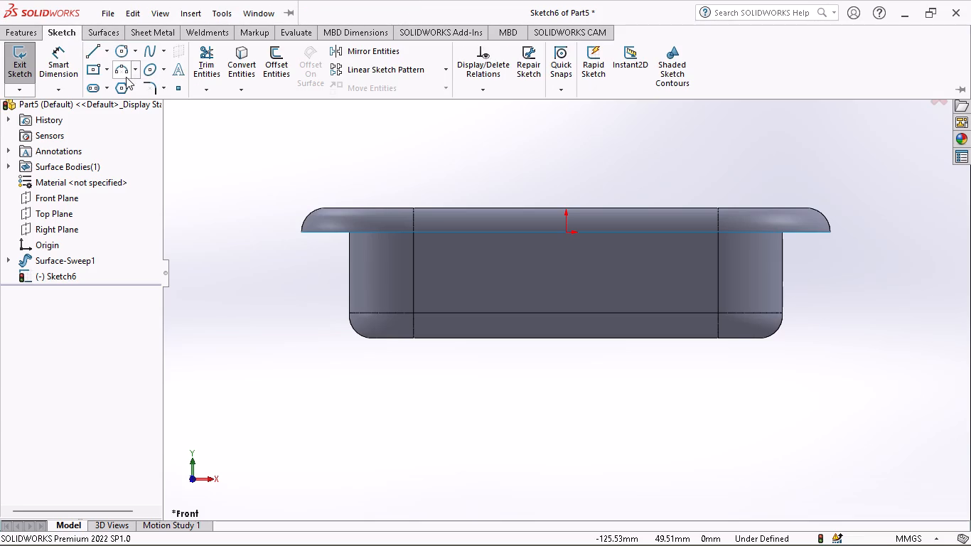
{"action": "left_click", "coordinate": [126, 77]}
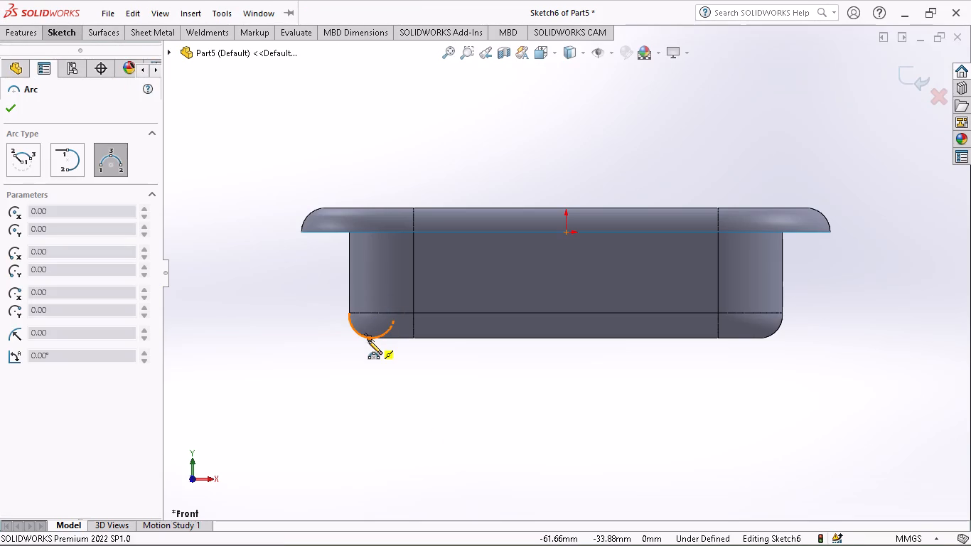
{"action": "middle_click_drag", "start_coordinate": [374, 341], "coordinate": [371, 483]}
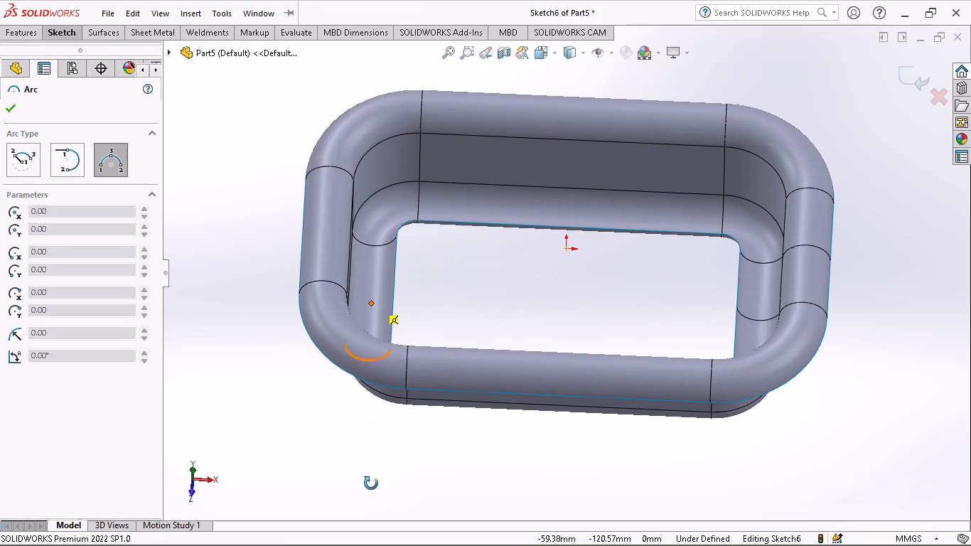
{"action": "middle_click_drag", "start_coordinate": [371, 483], "coordinate": [372, 481]}
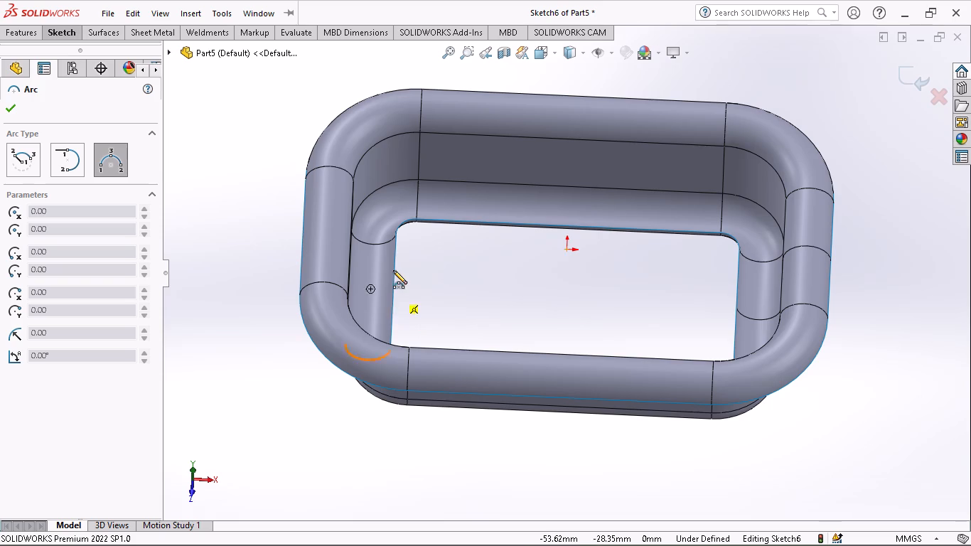
{"action": "middle_click_drag", "start_coordinate": [393, 270], "coordinate": [397, 112]}
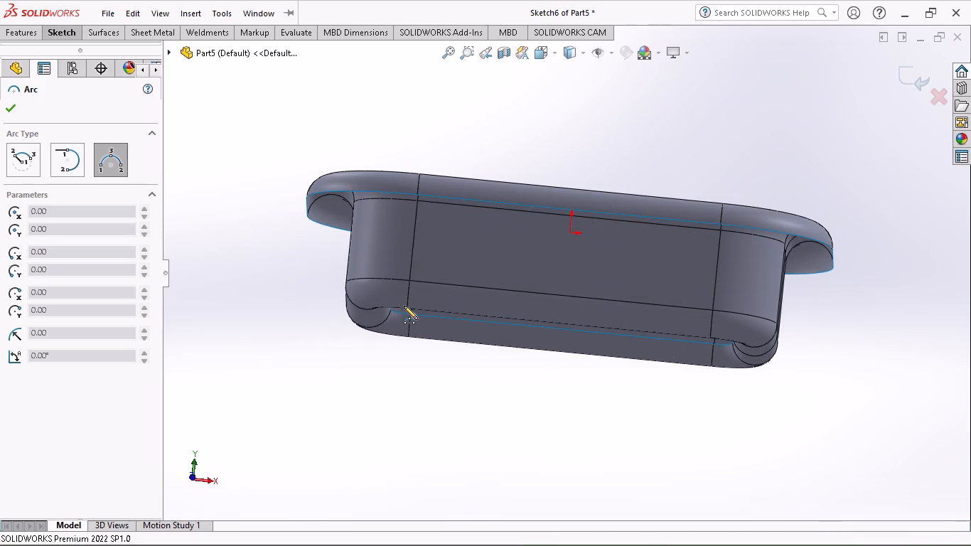
{"action": "middle_click_drag", "start_coordinate": [405, 306], "coordinate": [409, 259]}
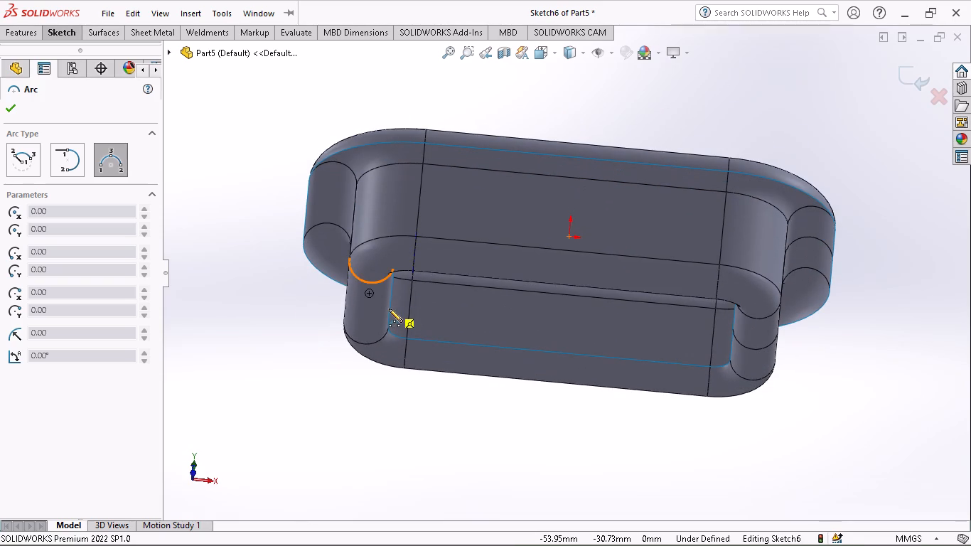
{"action": "left_click", "coordinate": [392, 309]}
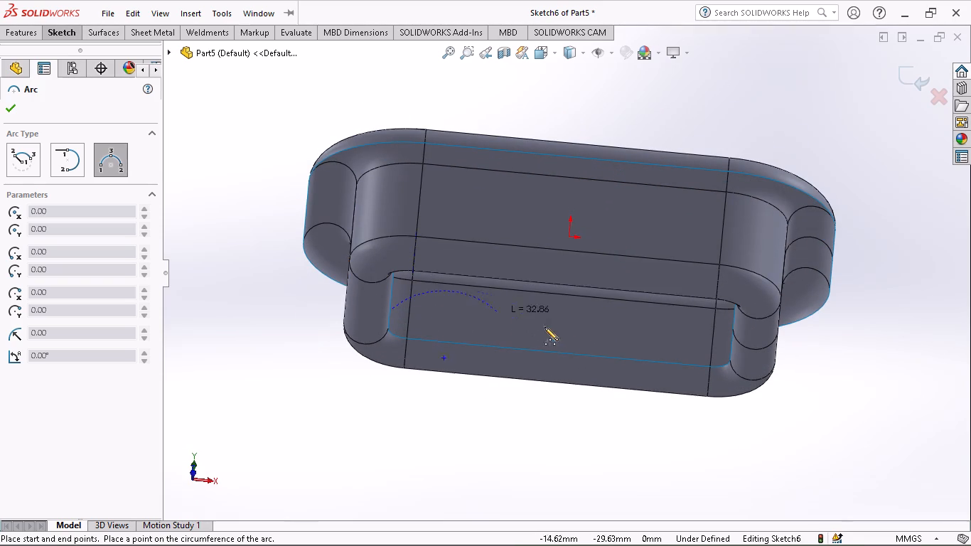
{"action": "left_click", "coordinate": [732, 329]}
{"action": "middle_click_drag", "start_coordinate": [569, 254], "coordinate": [560, 334]}
{"action": "middle_click_drag", "start_coordinate": [555, 293], "coordinate": [562, 279]}
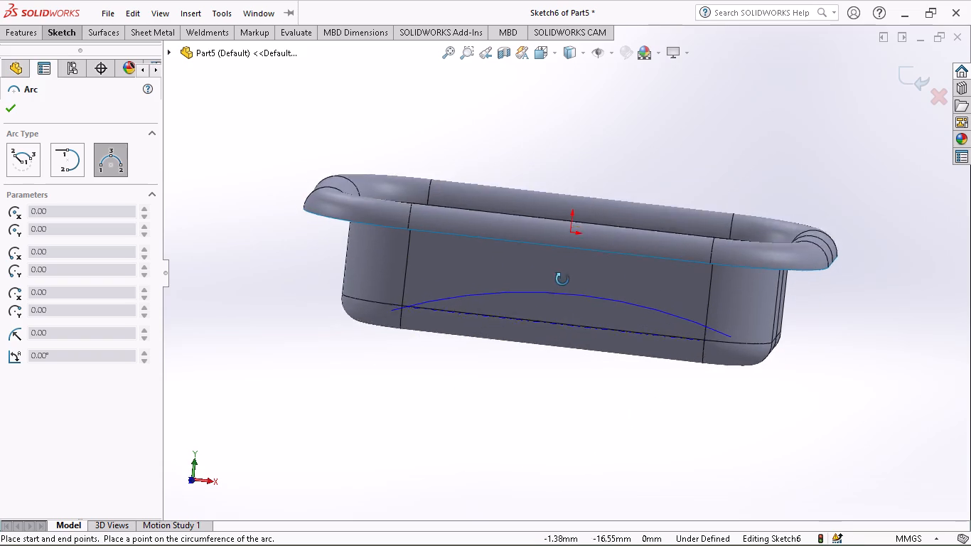
{"action": "middle_click_drag", "start_coordinate": [562, 279], "coordinate": [564, 273]}
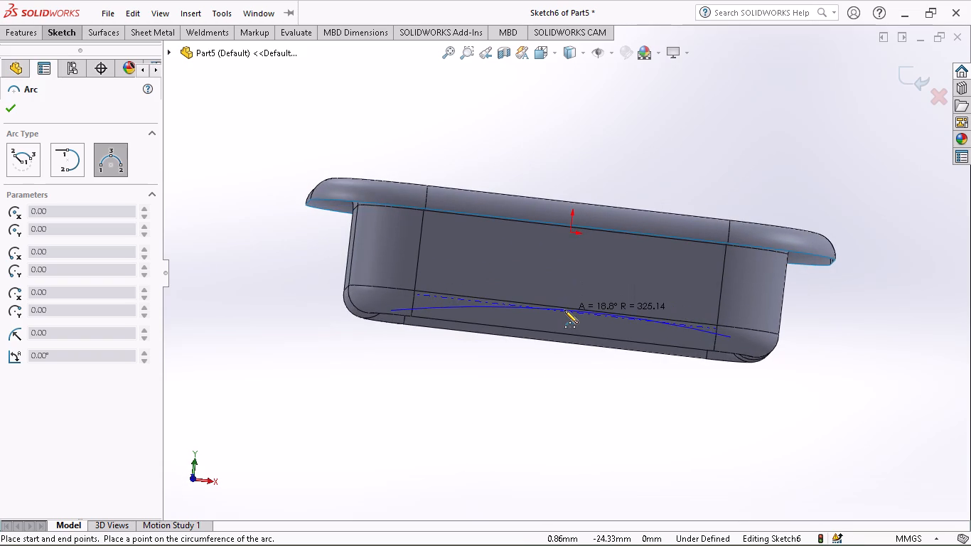
{"action": "left_click", "coordinate": [564, 310]}
{"action": "middle_click_drag", "start_coordinate": [566, 310], "coordinate": [535, 392]}
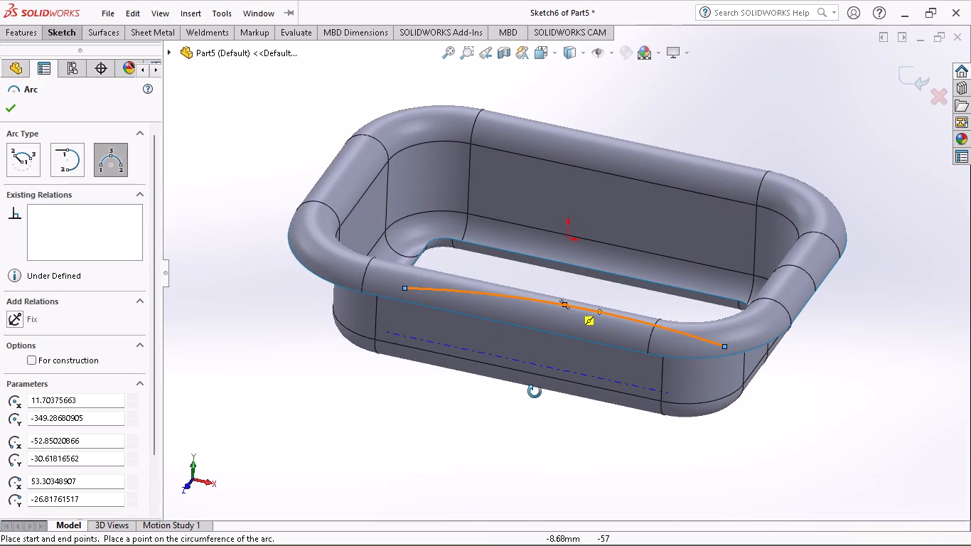
{"action": "middle_click_drag", "start_coordinate": [535, 392], "coordinate": [508, 545]}
{"action": "middle_click_drag", "start_coordinate": [549, 380], "coordinate": [571, 283]}
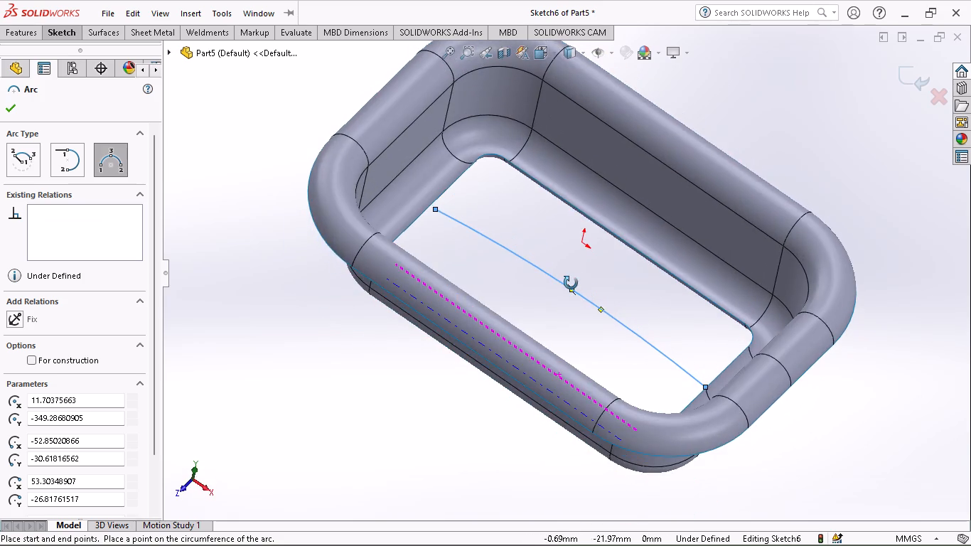
{"action": "middle_click_drag", "start_coordinate": [571, 283], "coordinate": [596, 315]}
{"action": "key", "text": "Escape"}
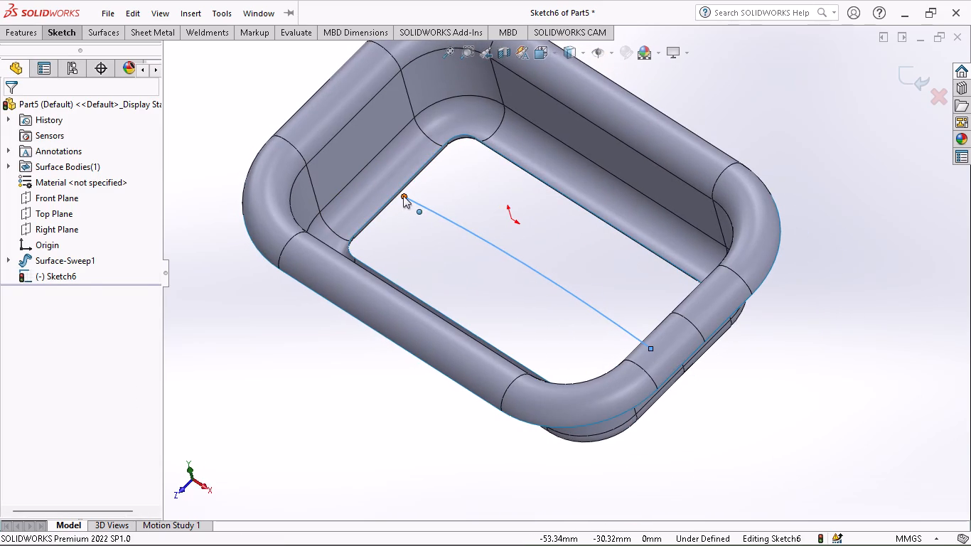
Move the arc's endpoint on the negative X side outward to about X -56.95 mm, Y -32.81 mm.
{"action": "left_click_drag", "start_coordinate": [403, 196], "coordinate": [396, 195]}
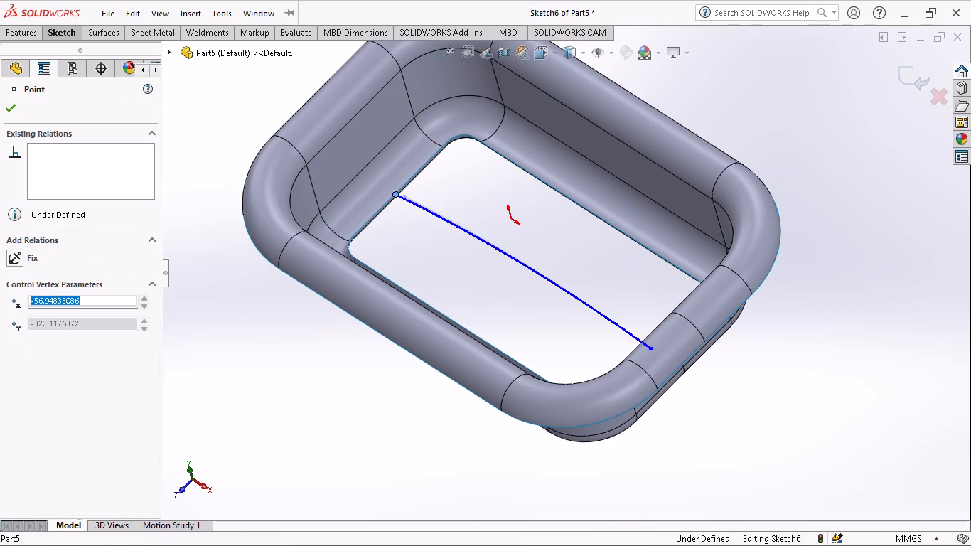
Extrude the arc as a surface, blind 89 mm in both Direction 1 and Direction 2.
{"action": "middle_click_drag", "start_coordinate": [460, 276], "coordinate": [474, 237]}
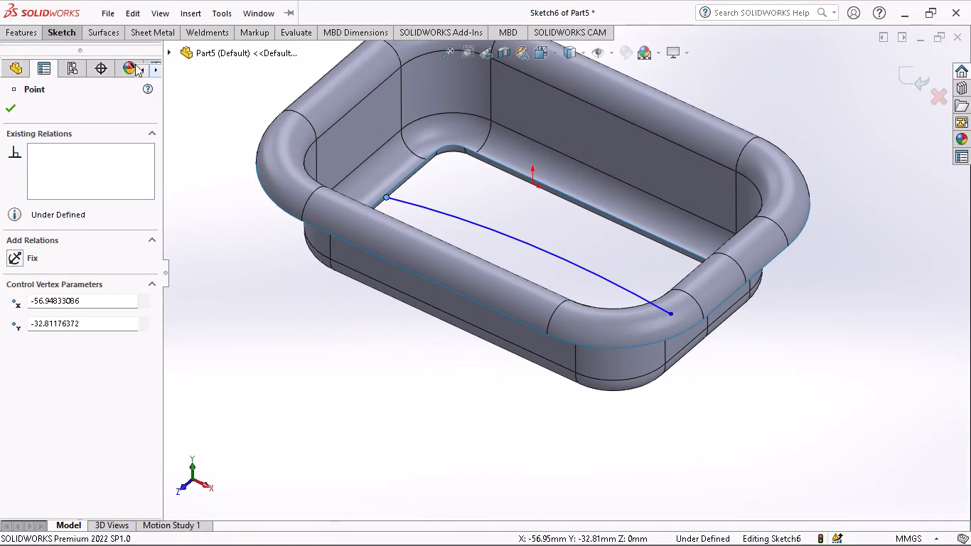
{"action": "left_click", "coordinate": [86, 35]}
{"action": "left_click", "coordinate": [32, 65]}
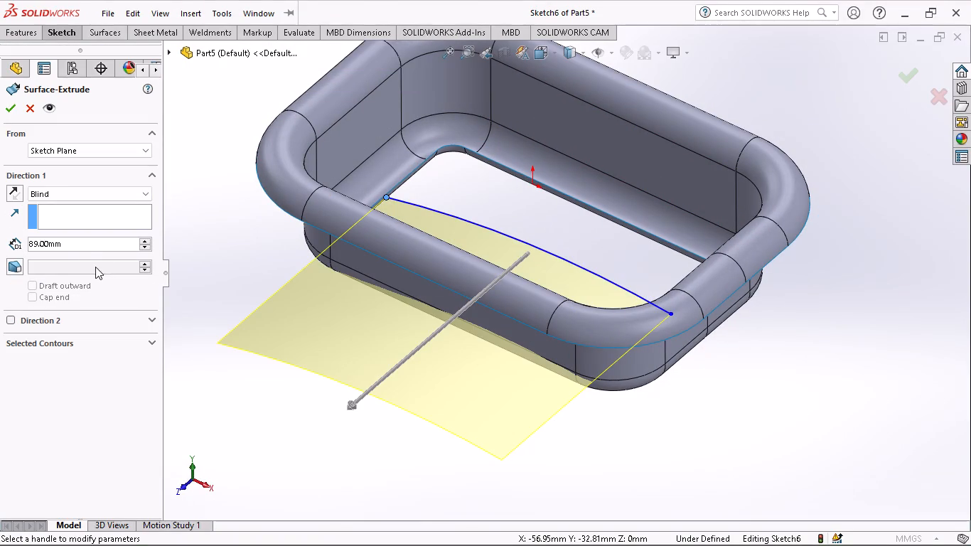
{"action": "left_click", "coordinate": [9, 322]}
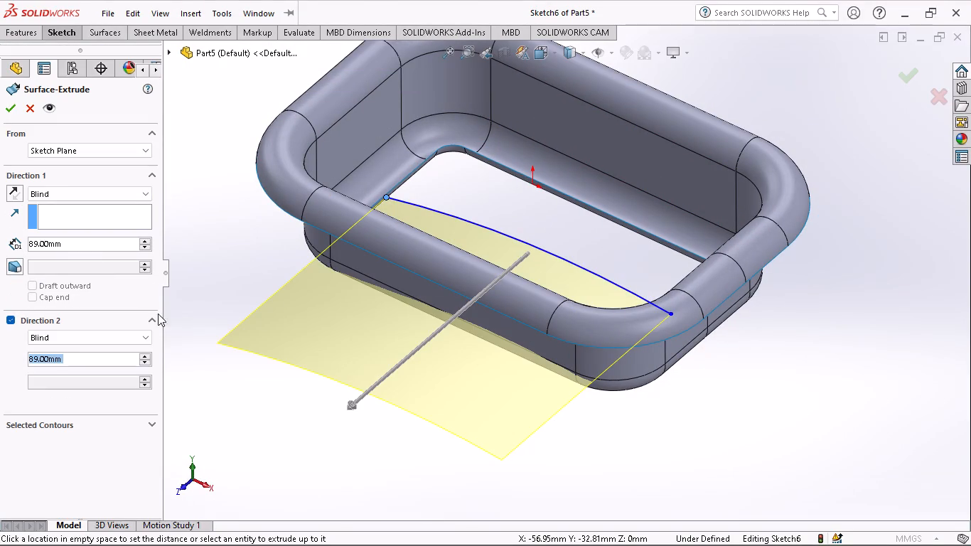
{"action": "left_click", "coordinate": [7, 112]}
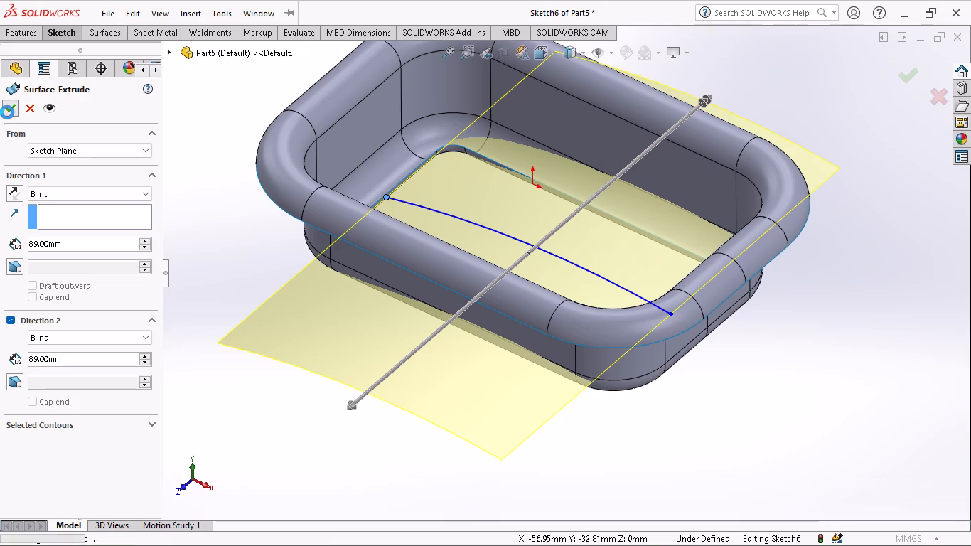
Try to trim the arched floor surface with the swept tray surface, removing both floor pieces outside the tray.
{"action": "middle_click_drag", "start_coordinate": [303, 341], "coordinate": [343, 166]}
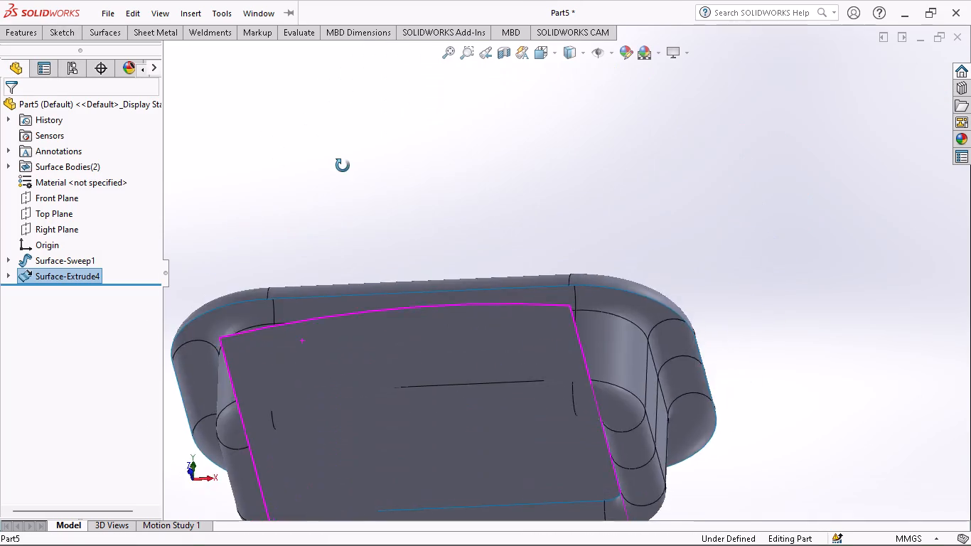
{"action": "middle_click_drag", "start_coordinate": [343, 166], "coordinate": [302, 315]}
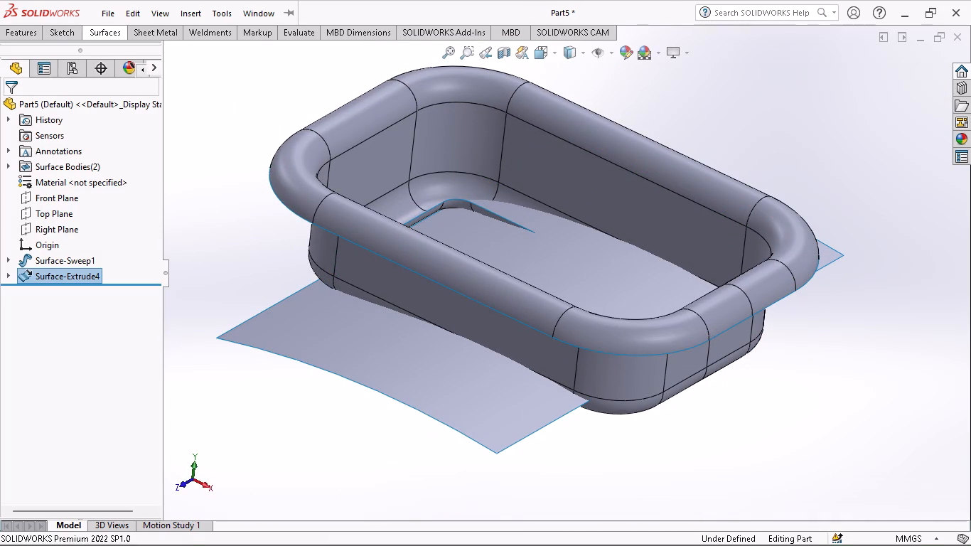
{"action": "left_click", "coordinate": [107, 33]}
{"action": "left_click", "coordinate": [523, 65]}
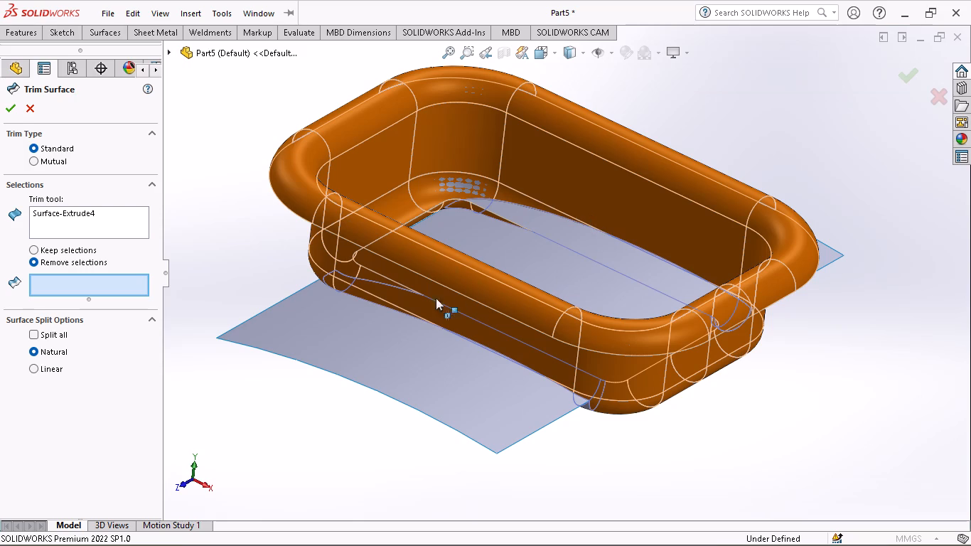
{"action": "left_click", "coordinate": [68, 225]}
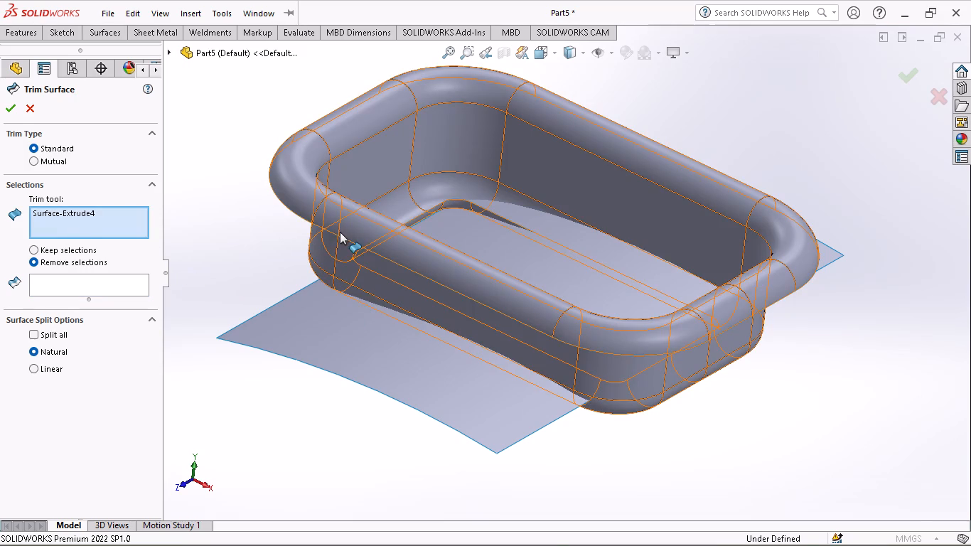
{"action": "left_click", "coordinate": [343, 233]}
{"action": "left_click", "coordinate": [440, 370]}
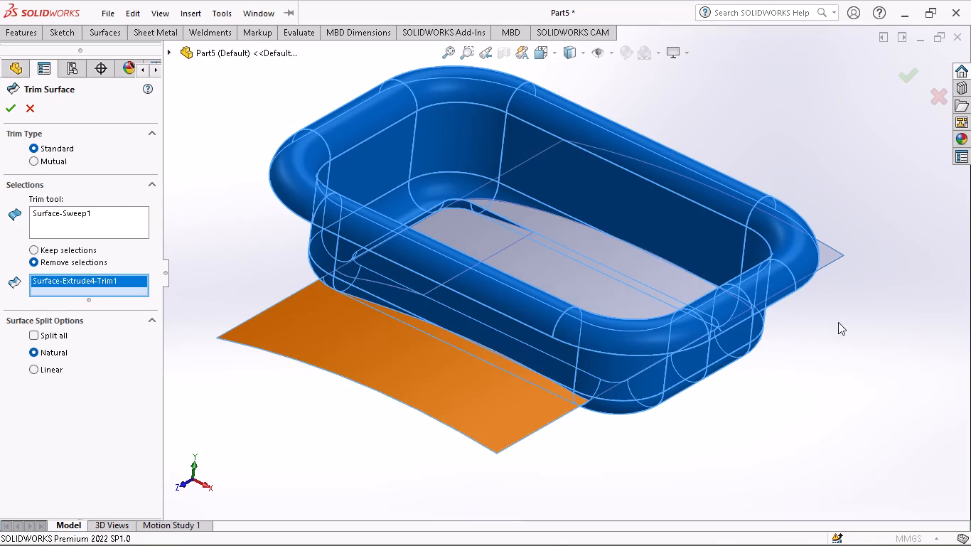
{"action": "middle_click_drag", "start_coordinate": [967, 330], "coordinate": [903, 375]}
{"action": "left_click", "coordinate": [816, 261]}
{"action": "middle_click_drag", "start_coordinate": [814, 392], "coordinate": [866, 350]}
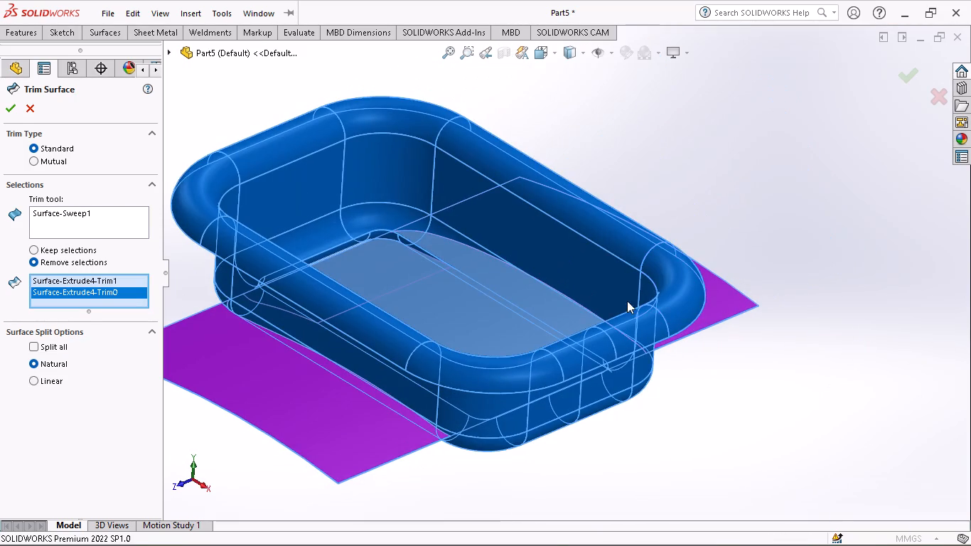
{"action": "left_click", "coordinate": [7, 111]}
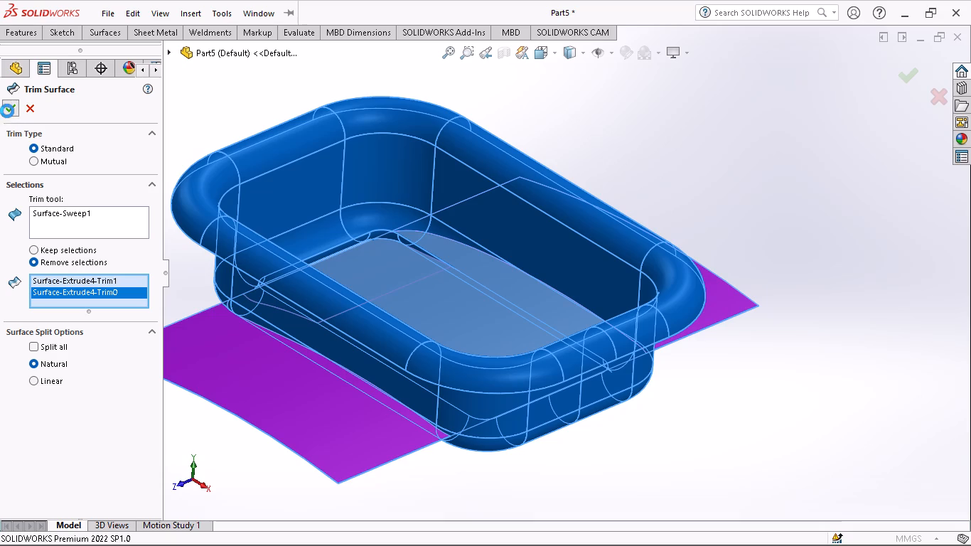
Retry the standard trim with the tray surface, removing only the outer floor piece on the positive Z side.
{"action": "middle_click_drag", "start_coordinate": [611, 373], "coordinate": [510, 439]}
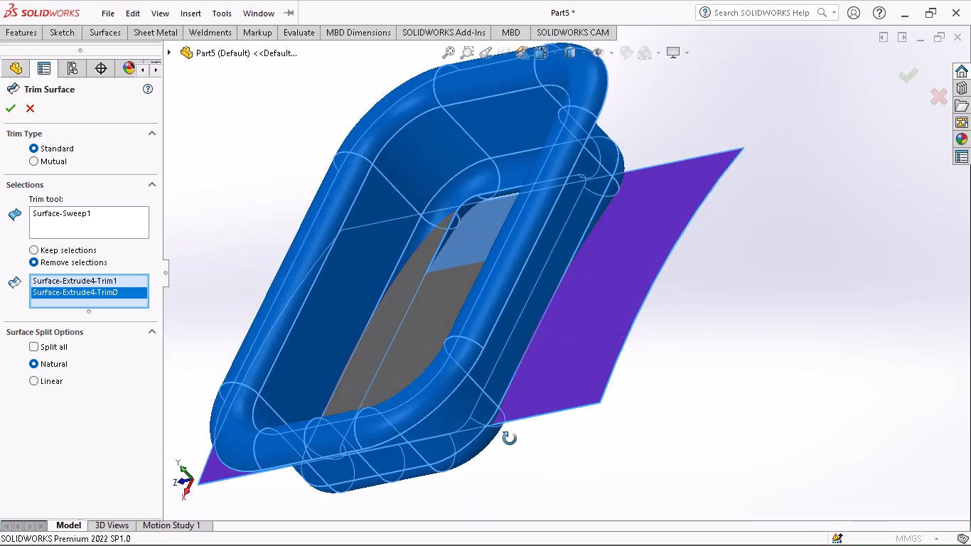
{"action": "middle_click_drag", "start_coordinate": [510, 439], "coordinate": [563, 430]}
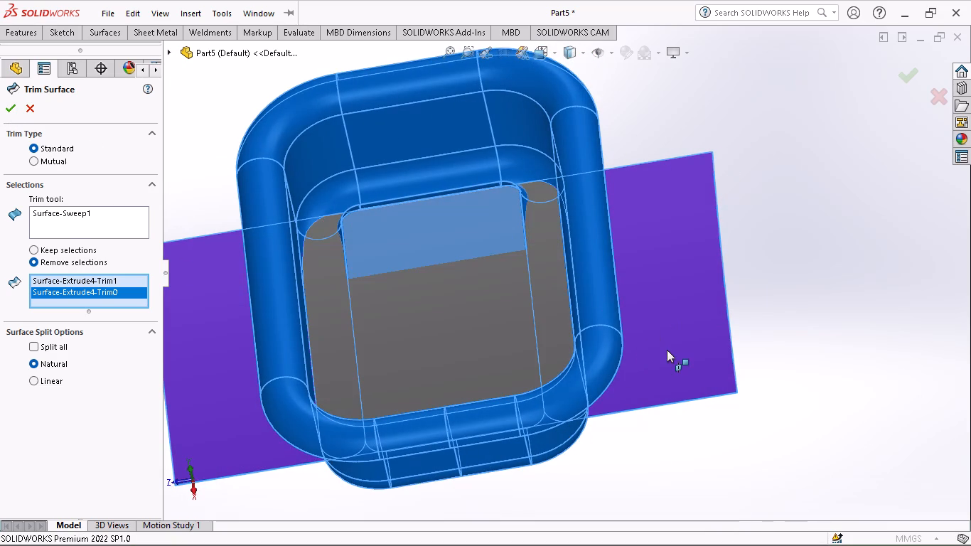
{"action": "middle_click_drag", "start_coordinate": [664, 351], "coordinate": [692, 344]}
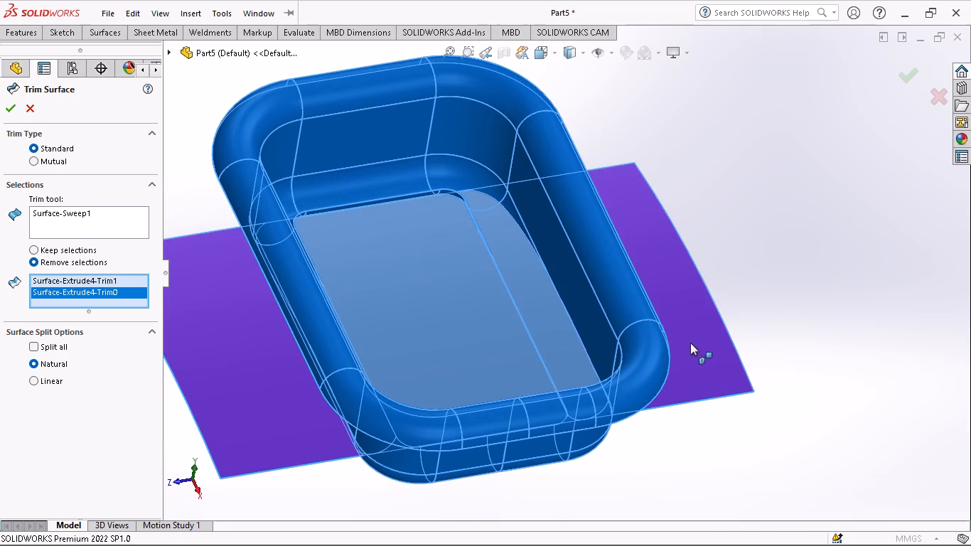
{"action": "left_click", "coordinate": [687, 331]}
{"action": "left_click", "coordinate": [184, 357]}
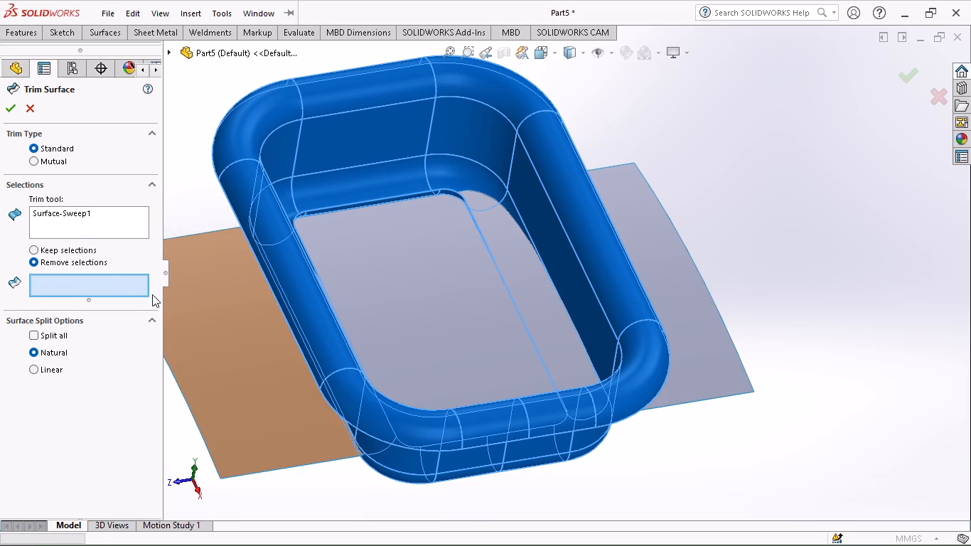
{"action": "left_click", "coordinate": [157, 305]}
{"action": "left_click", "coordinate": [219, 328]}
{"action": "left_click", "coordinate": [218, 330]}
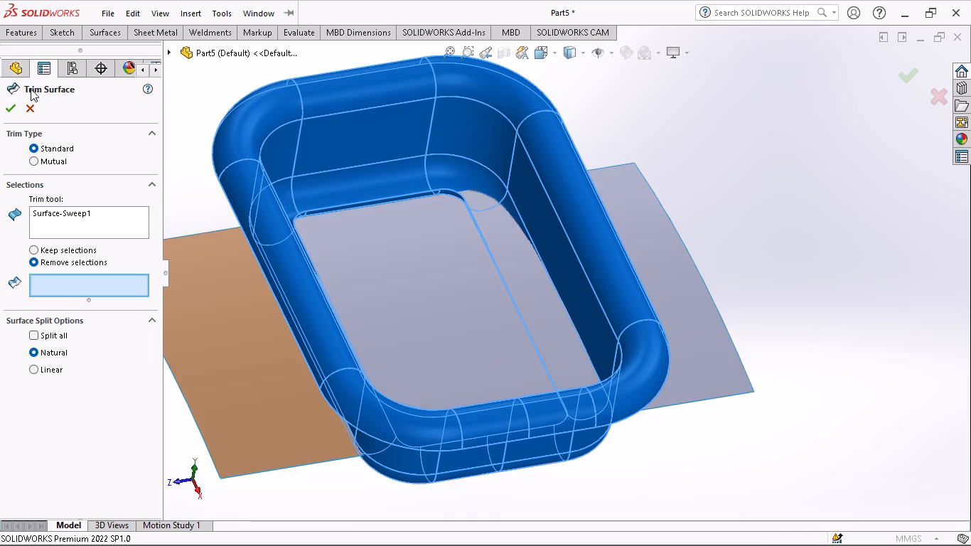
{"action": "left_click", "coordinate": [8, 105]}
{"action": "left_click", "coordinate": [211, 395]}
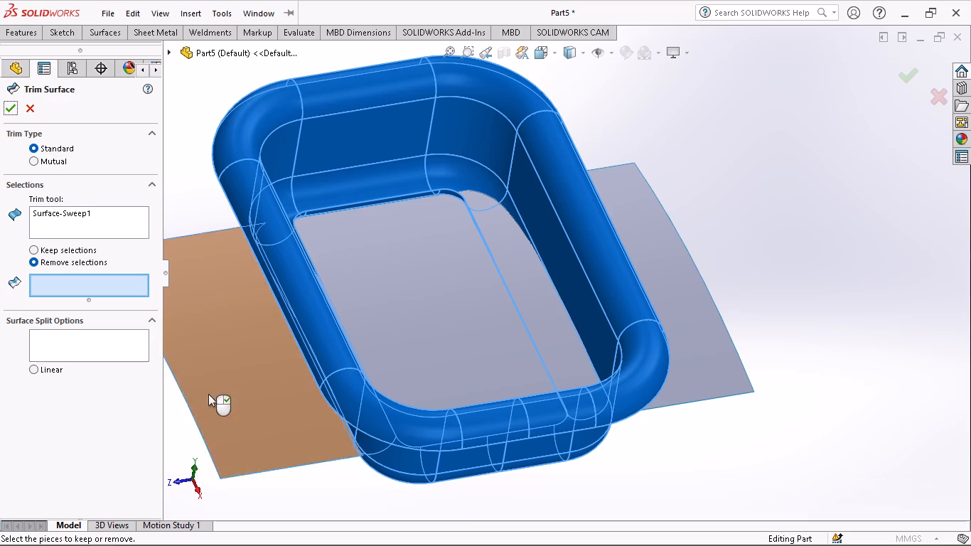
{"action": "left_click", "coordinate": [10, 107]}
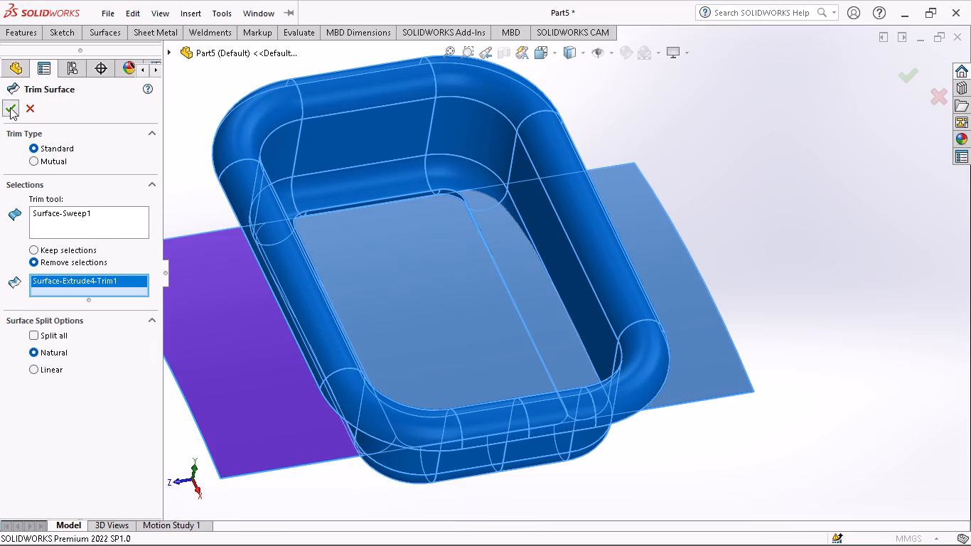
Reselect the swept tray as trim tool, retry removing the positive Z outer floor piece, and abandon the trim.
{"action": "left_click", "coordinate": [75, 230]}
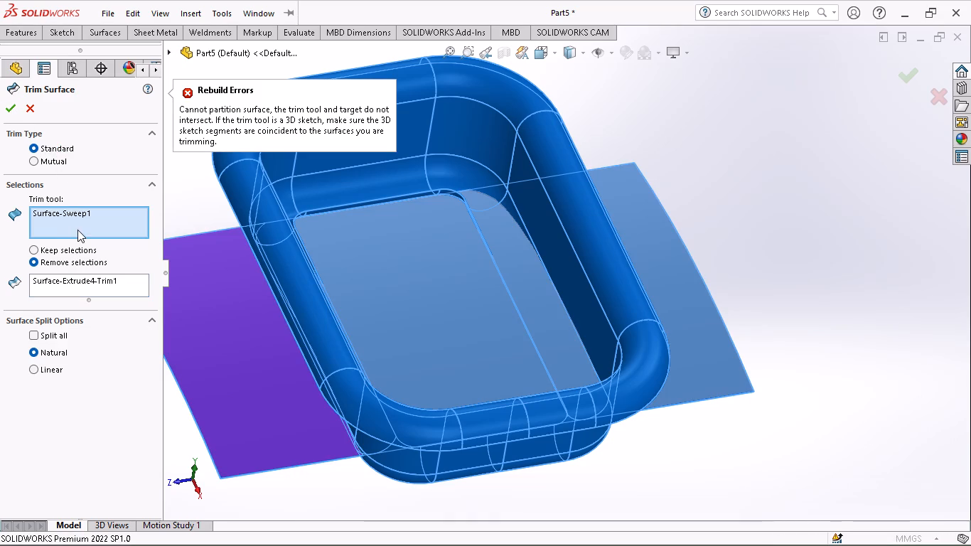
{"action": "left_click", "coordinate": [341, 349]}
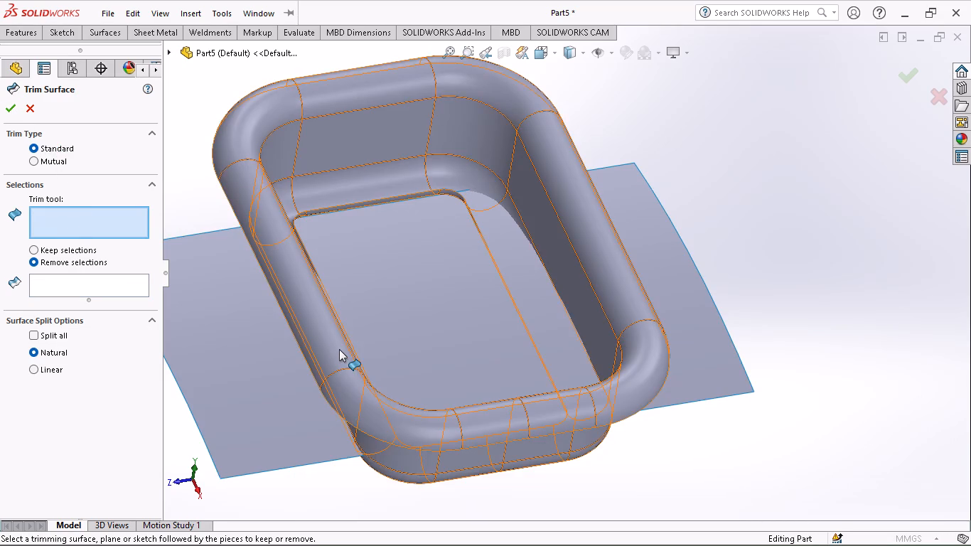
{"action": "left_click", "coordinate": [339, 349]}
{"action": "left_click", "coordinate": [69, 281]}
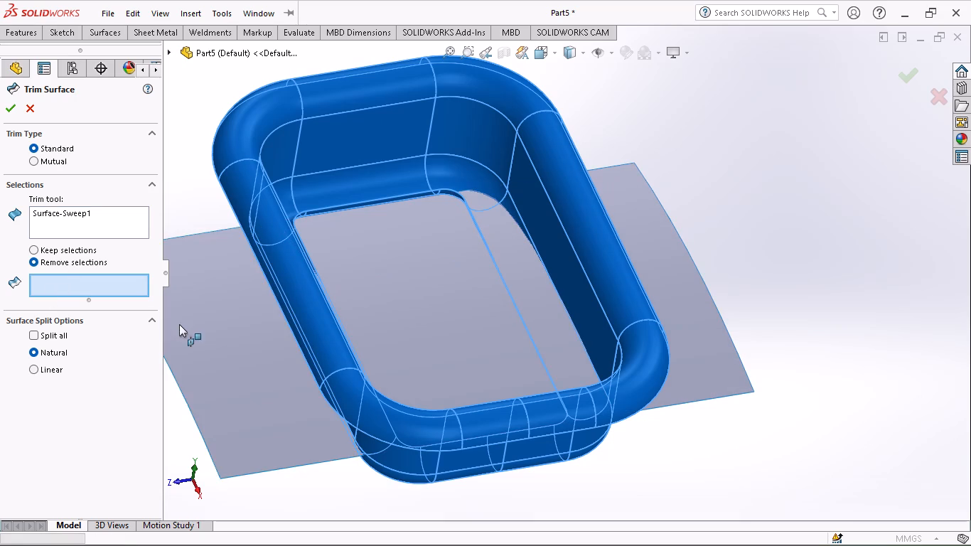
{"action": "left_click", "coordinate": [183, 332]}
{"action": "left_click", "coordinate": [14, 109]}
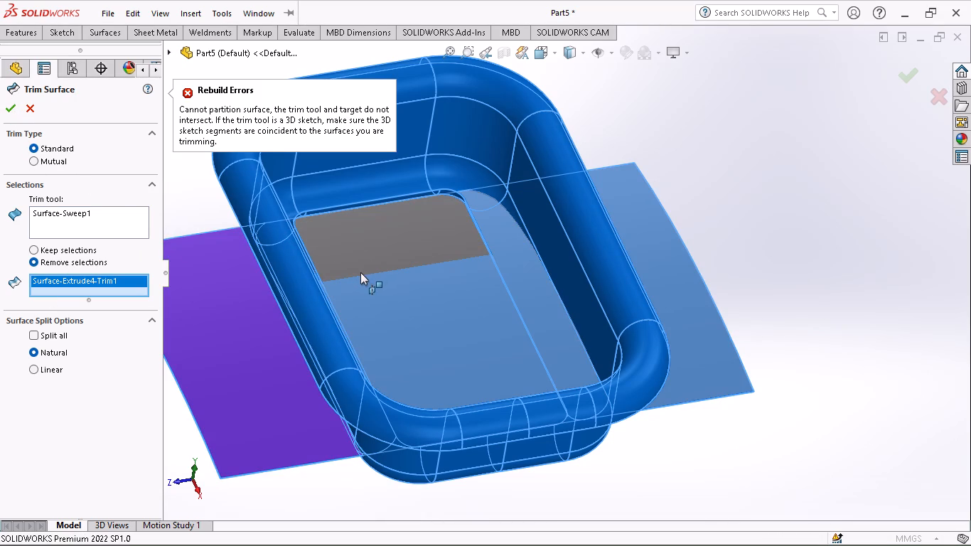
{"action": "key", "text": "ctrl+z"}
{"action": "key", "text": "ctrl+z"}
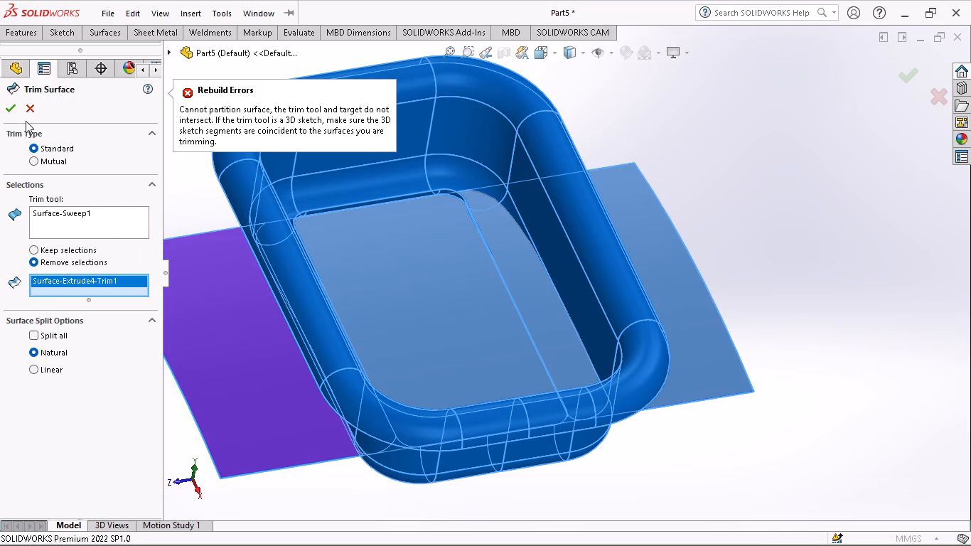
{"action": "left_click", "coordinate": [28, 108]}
Undo the floor extrusion, its arc sketch and the tray's surface sweep, going back to editing profile Sketch5.
{"action": "key", "text": "ctrl+z"}
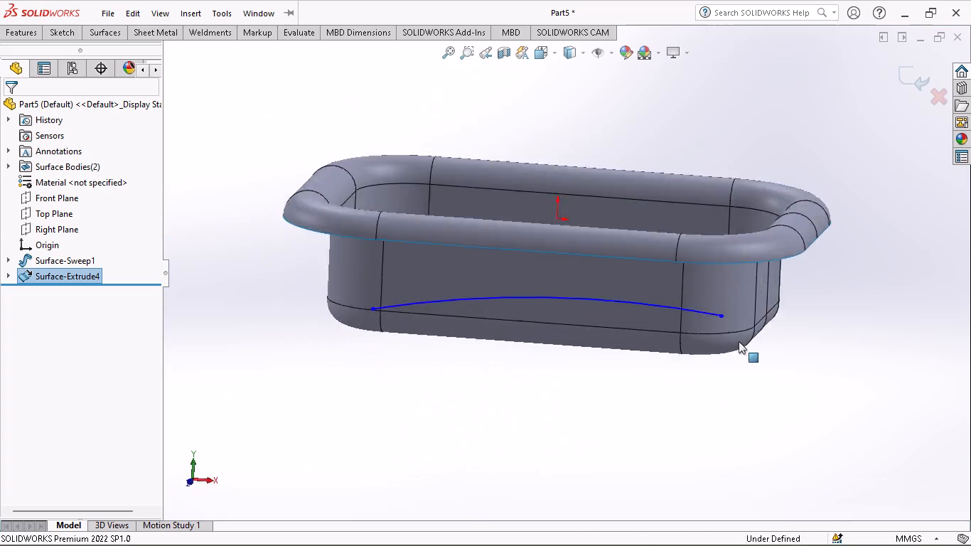
{"action": "key", "text": "ctrl+z"}
{"action": "key", "text": "ctrl+z"}
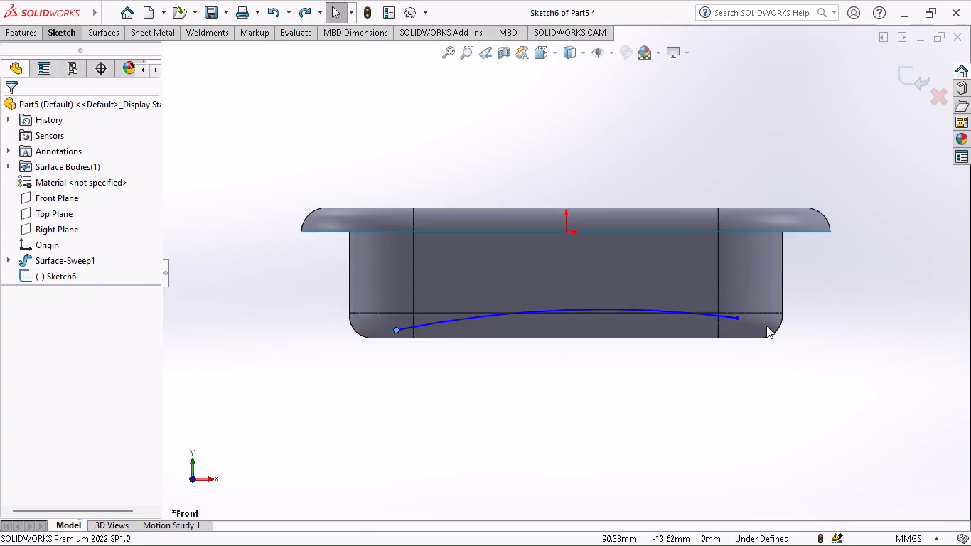
{"action": "key", "text": "ctrl+z"}
{"action": "key", "text": "ctrl+z"}
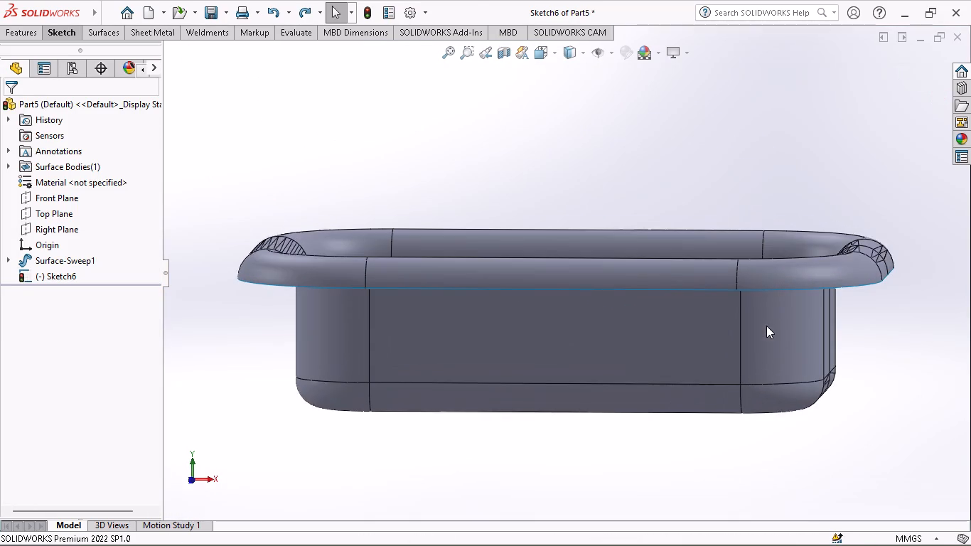
{"action": "key", "text": "ctrl+z"}
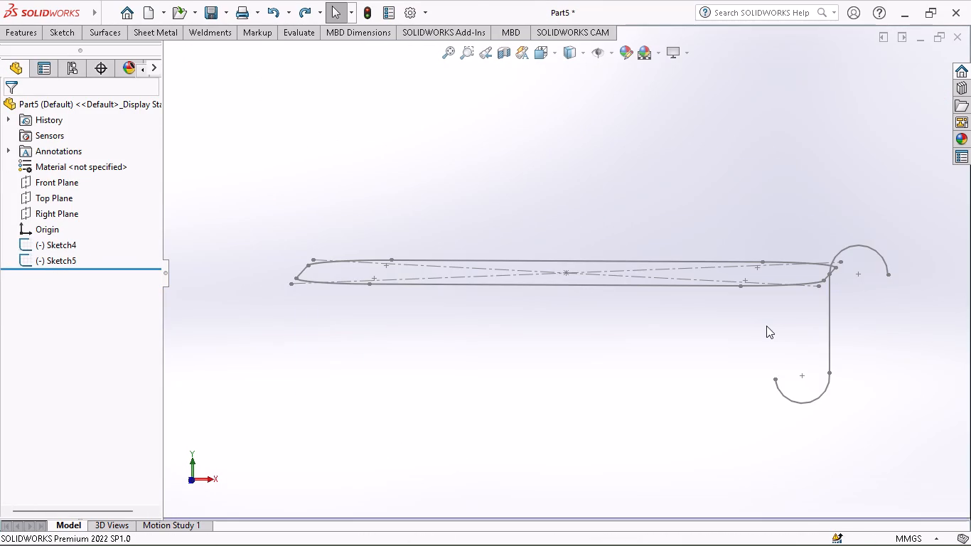
{"action": "key", "text": "ctrl+z"}
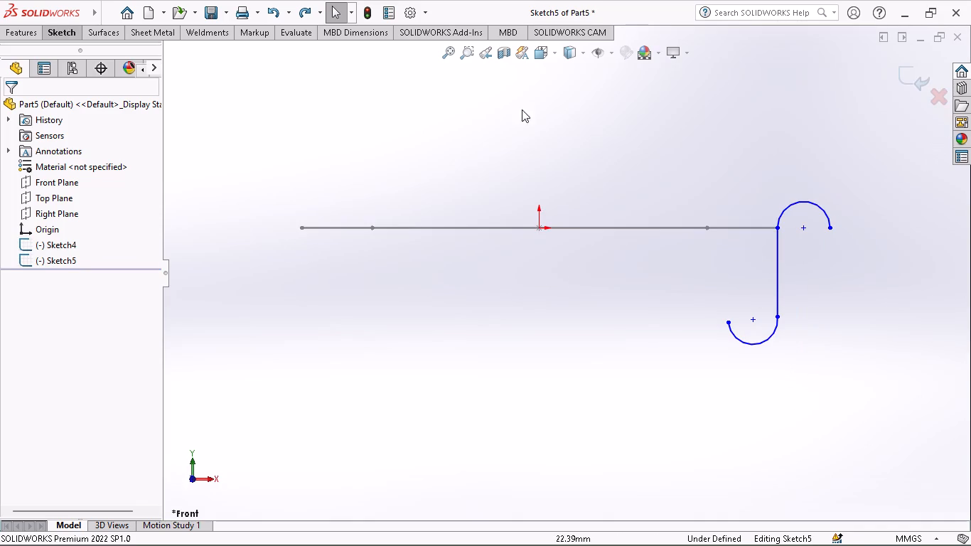
Dimension the radius of the profile's upper arc as 2 mm.
{"action": "left_click", "coordinate": [72, 41]}
{"action": "left_click", "coordinate": [72, 35]}
{"action": "left_click", "coordinate": [74, 60]}
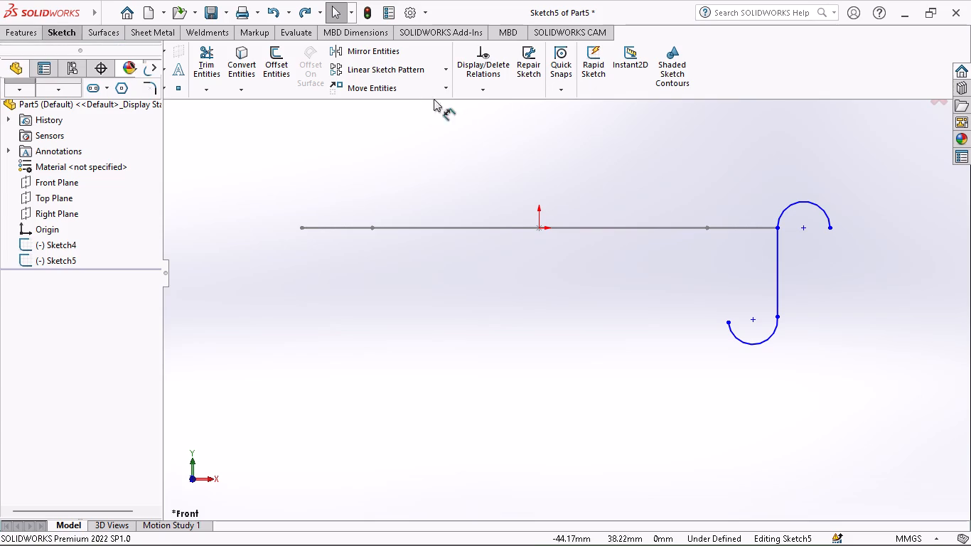
{"action": "left_click", "coordinate": [793, 205]}
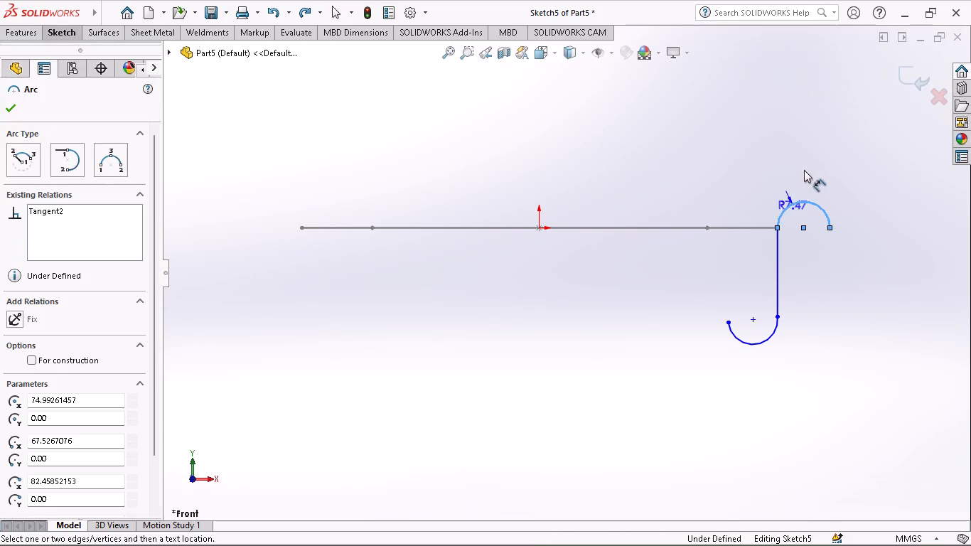
{"action": "left_click", "coordinate": [820, 161]}
{"action": "key", "text": "2"}
{"action": "key", "text": "5"}
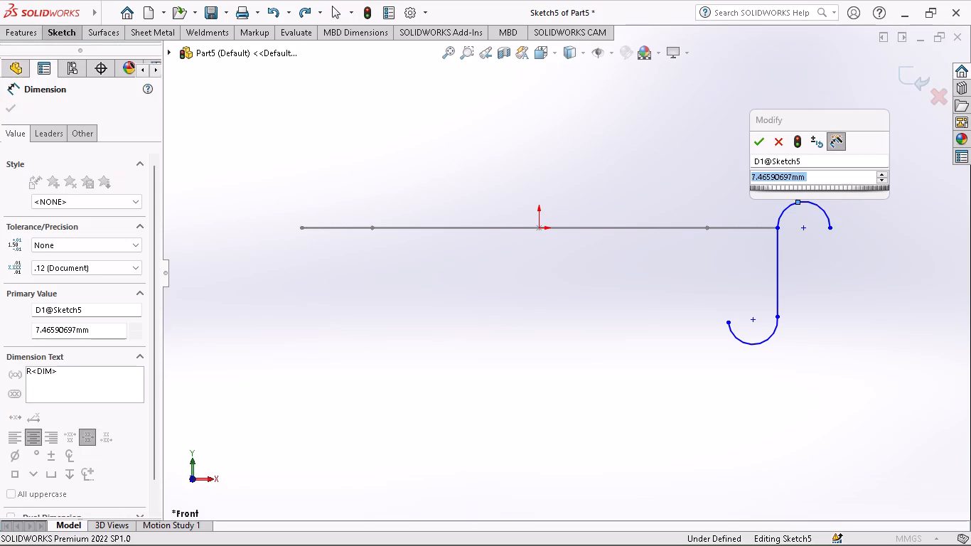
{"action": "key", "text": "BackSpace"}
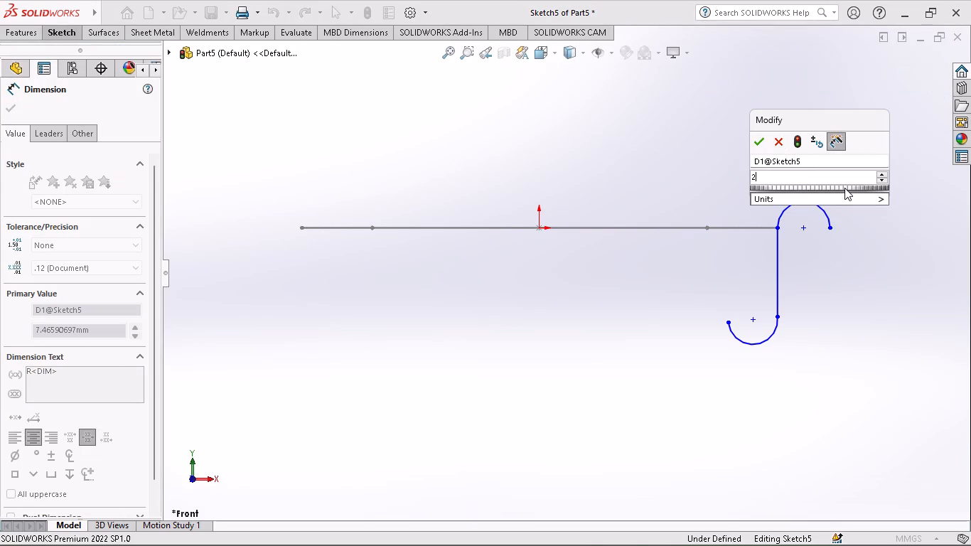
{"action": "key", "text": "Return"}
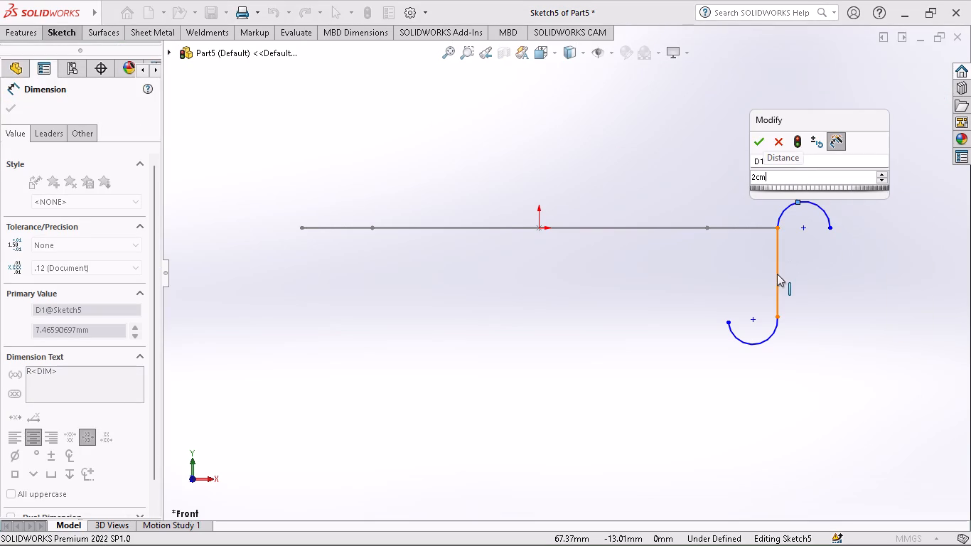
{"action": "left_click", "coordinate": [777, 274]}
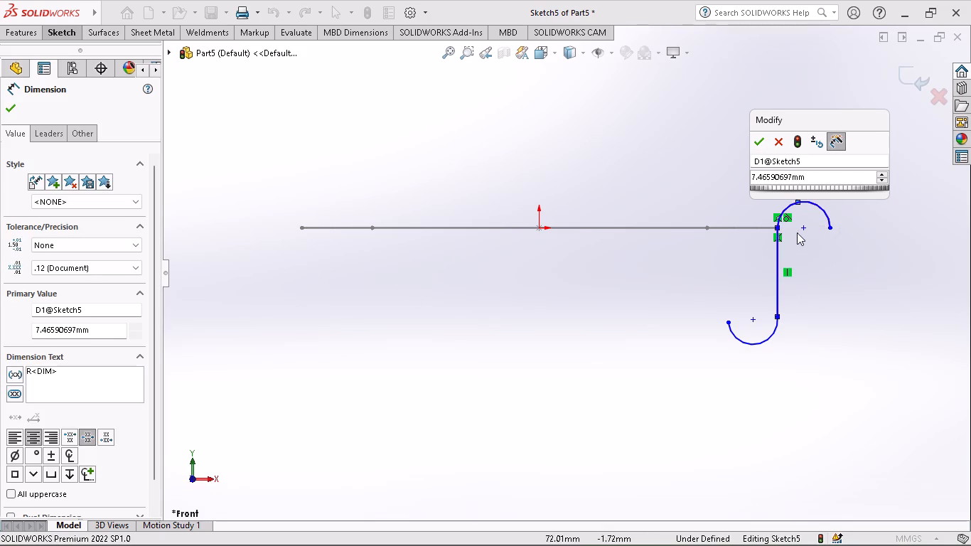
{"action": "left_click", "coordinate": [816, 184]}
{"action": "left_click_drag", "start_coordinate": [813, 176], "coordinate": [677, 190]}
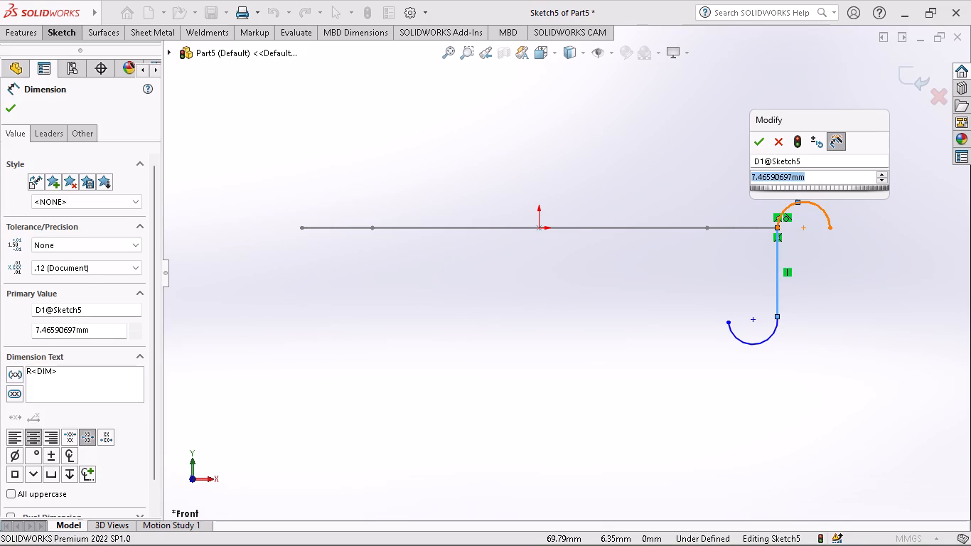
{"action": "left_click_drag", "start_coordinate": [677, 190], "coordinate": [670, 191]}
{"action": "key", "text": "2"}
{"action": "key", "text": "Return"}
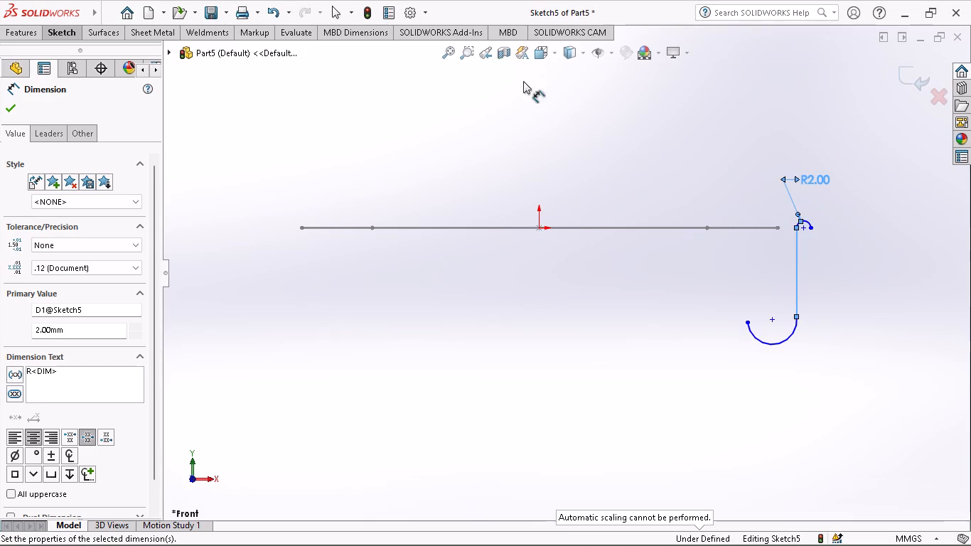
Dimension the length of the profile's vertical line as 25 mm.
{"action": "left_click", "coordinate": [797, 279]}
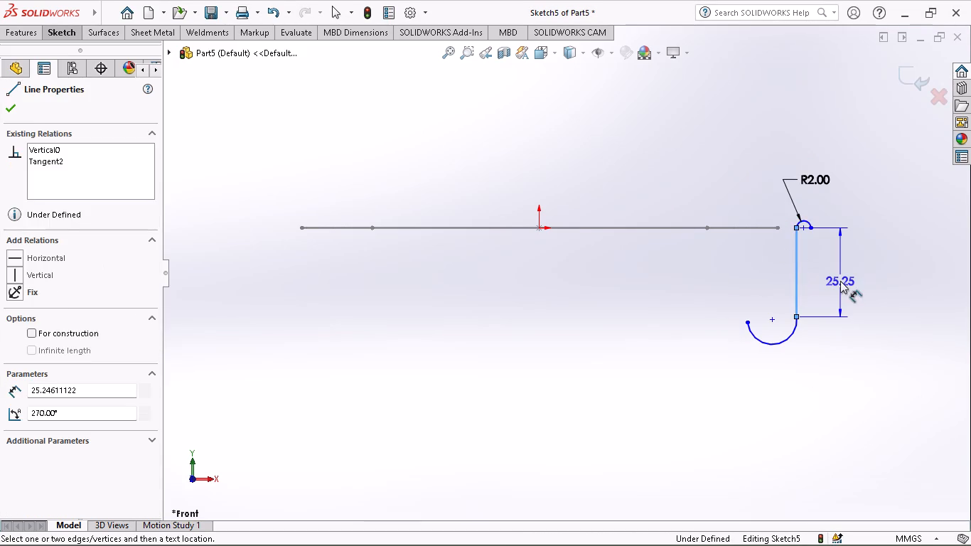
{"action": "left_click", "coordinate": [840, 281]}
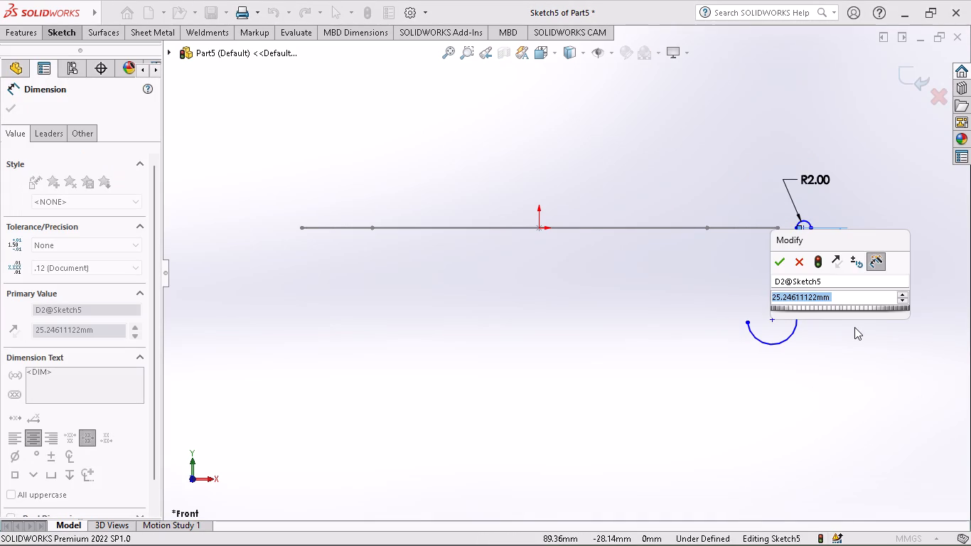
{"action": "type", "text": "25"}
{"action": "key", "text": "Return"}
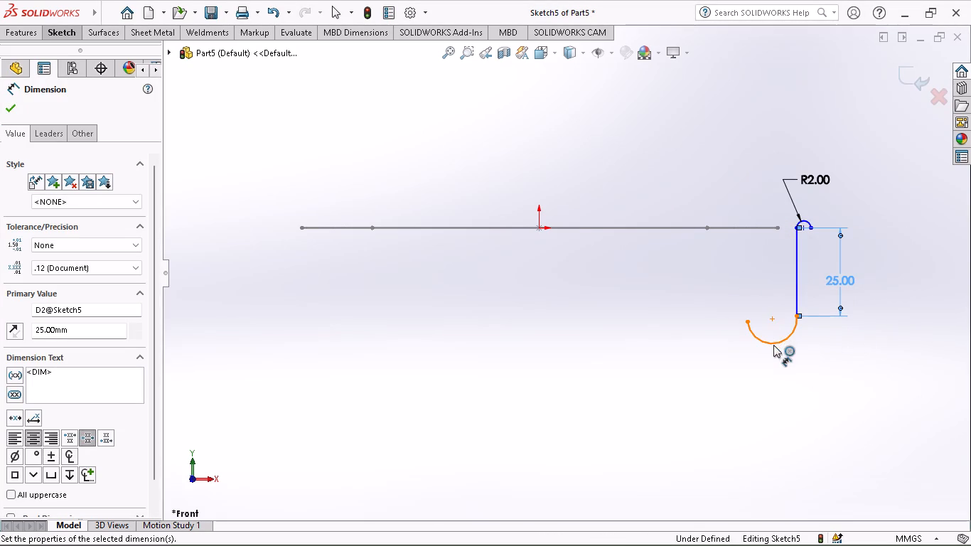
Dimension the radius of the profile's lower arc as 2 mm.
{"action": "left_click", "coordinate": [775, 347]}
{"action": "left_click", "coordinate": [783, 392]}
{"action": "key", "text": "2"}
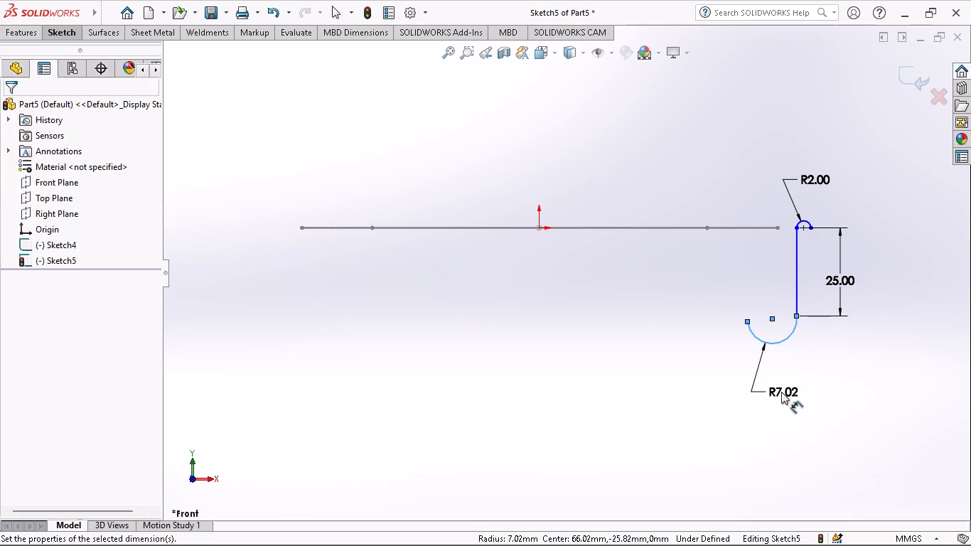
{"action": "key", "text": "Return"}
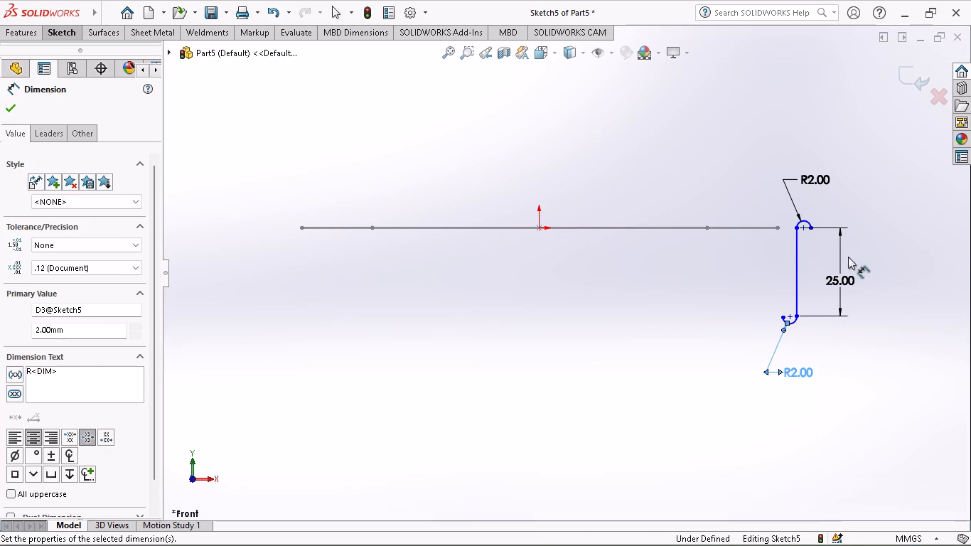
{"action": "key", "text": "Escape"}
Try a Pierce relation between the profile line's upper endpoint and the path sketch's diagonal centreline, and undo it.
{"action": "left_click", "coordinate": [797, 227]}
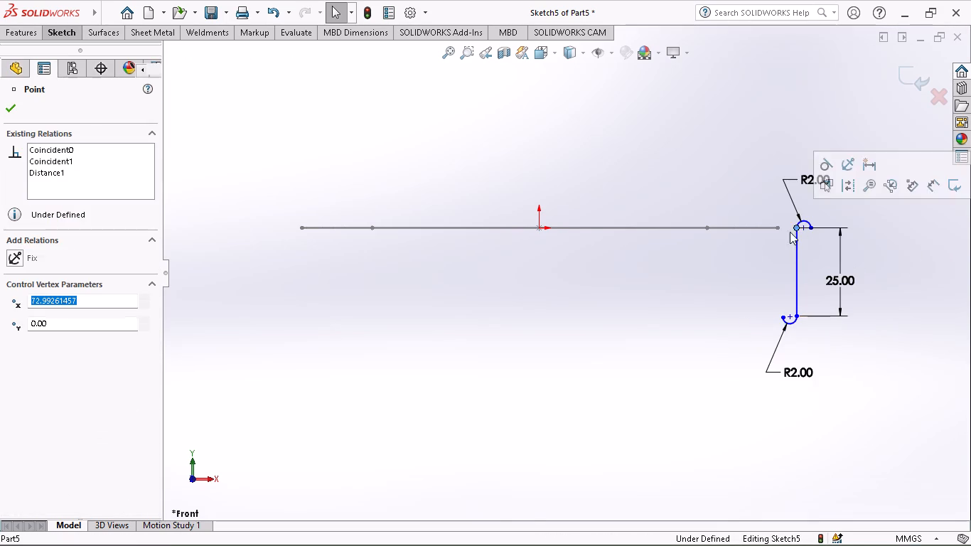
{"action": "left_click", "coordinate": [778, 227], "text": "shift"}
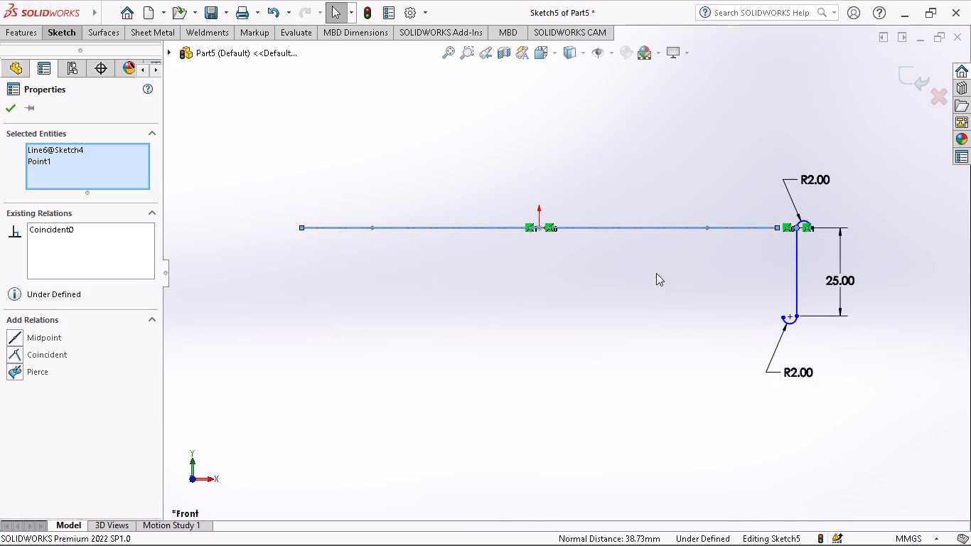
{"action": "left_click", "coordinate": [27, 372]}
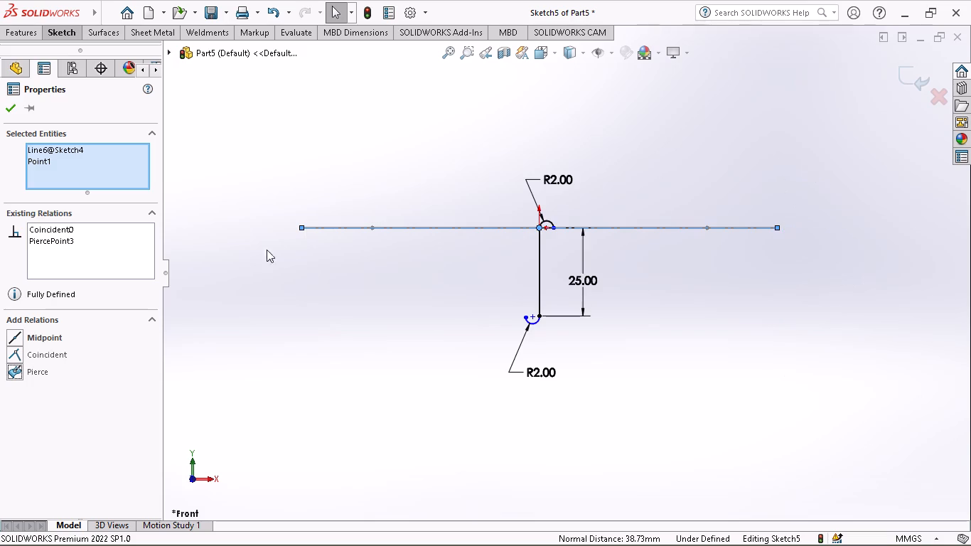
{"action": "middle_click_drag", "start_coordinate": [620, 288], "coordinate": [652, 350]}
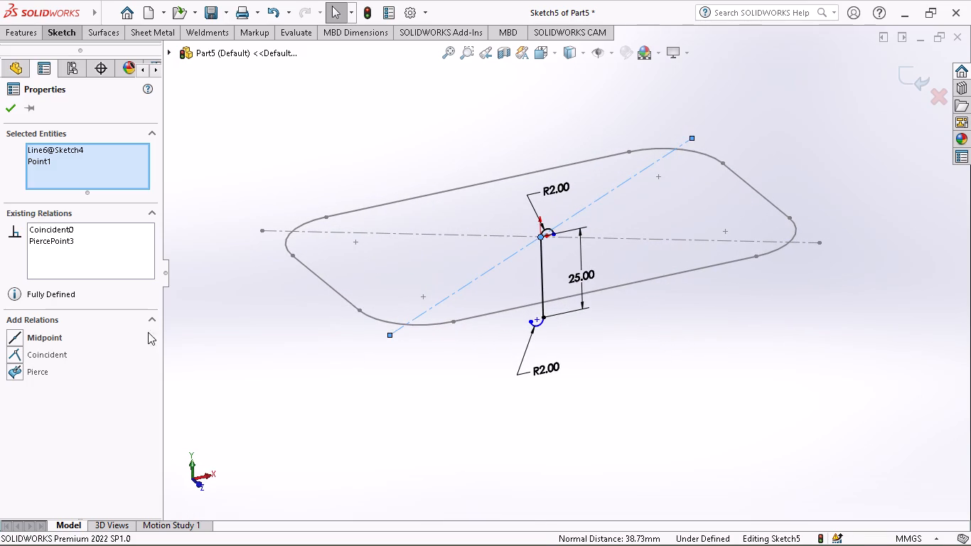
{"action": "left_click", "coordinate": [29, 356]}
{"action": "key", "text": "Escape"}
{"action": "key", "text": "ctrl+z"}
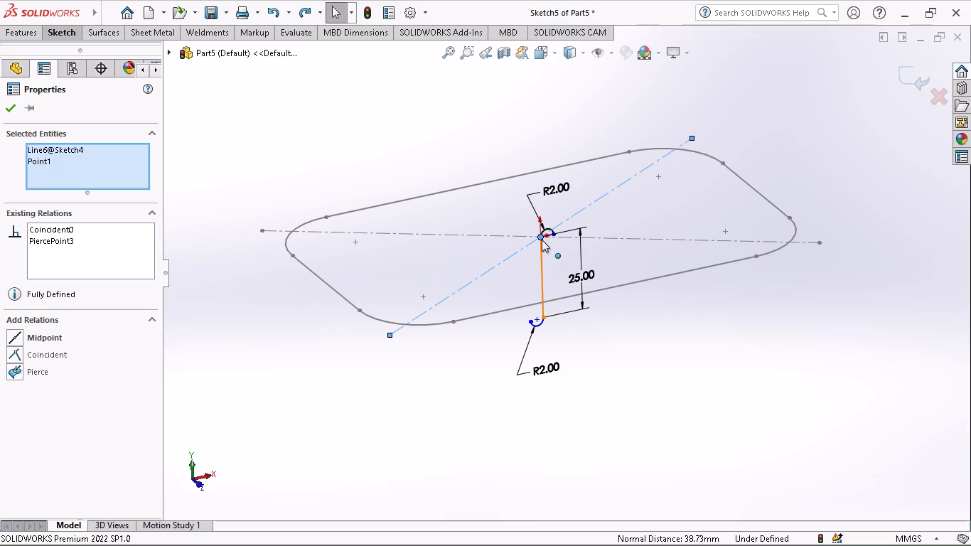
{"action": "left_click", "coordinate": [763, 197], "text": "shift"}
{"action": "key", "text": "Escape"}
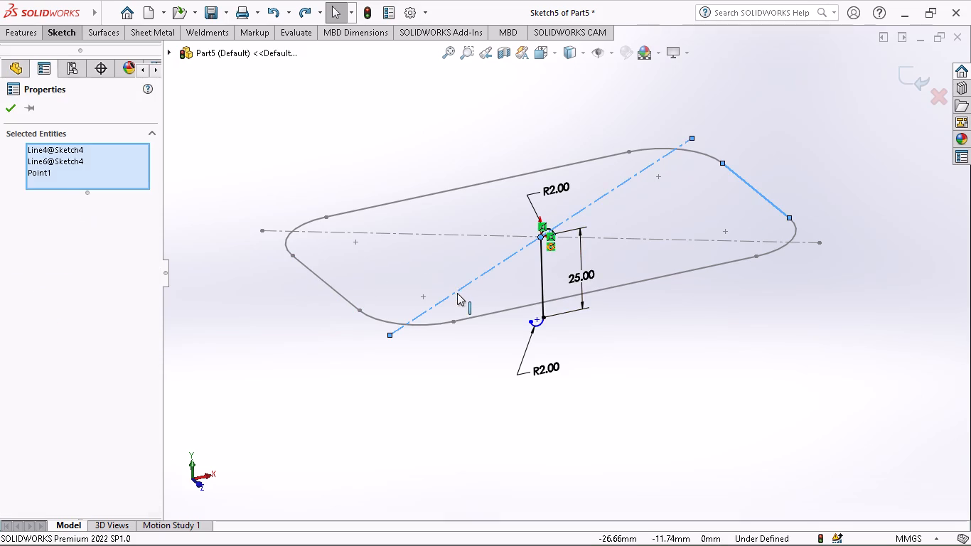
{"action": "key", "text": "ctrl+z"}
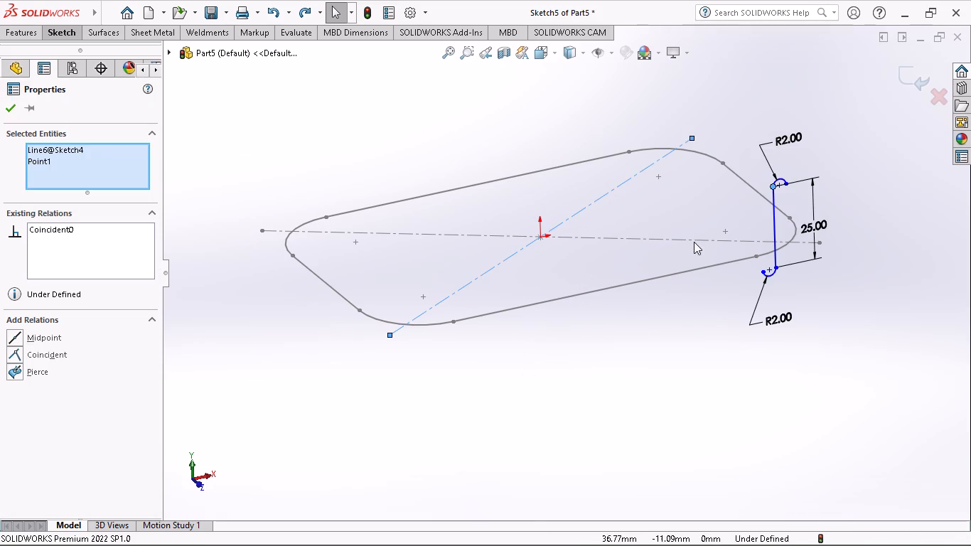
Add a Pierce relation between the profile line's upper endpoint and the path's short straight side on the positive X end.
{"action": "middle_click_drag", "start_coordinate": [792, 206], "coordinate": [771, 221]}
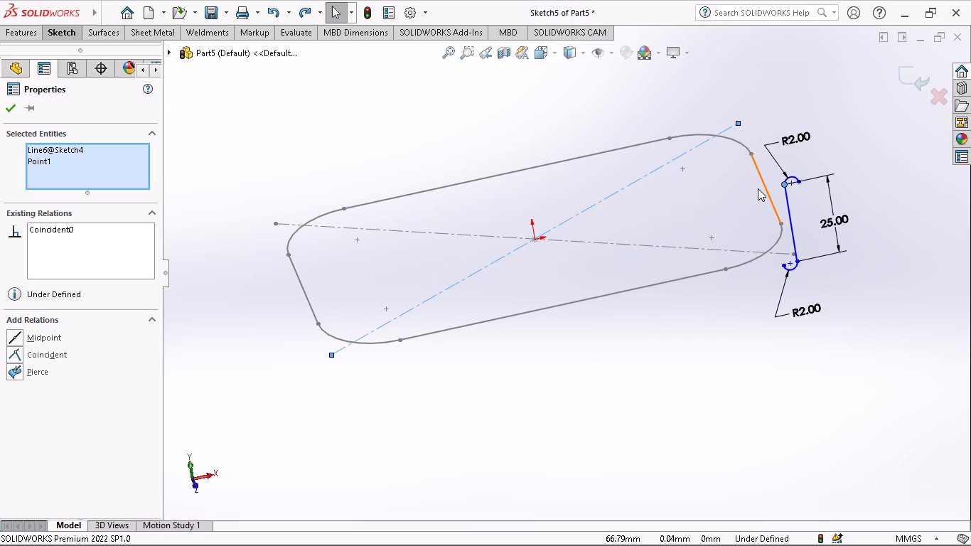
{"action": "left_click", "coordinate": [766, 188], "text": "shift"}
{"action": "key", "text": "Escape"}
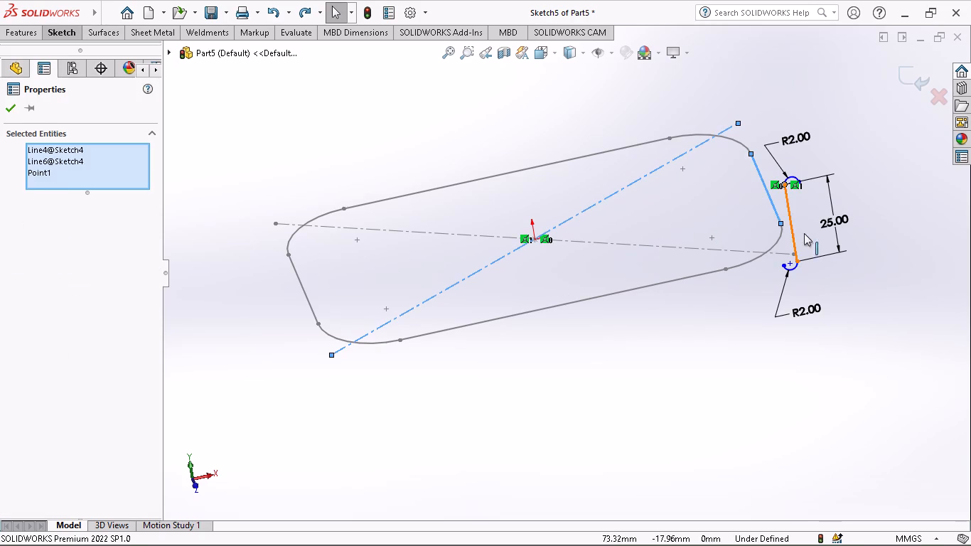
{"action": "key", "text": "Escape"}
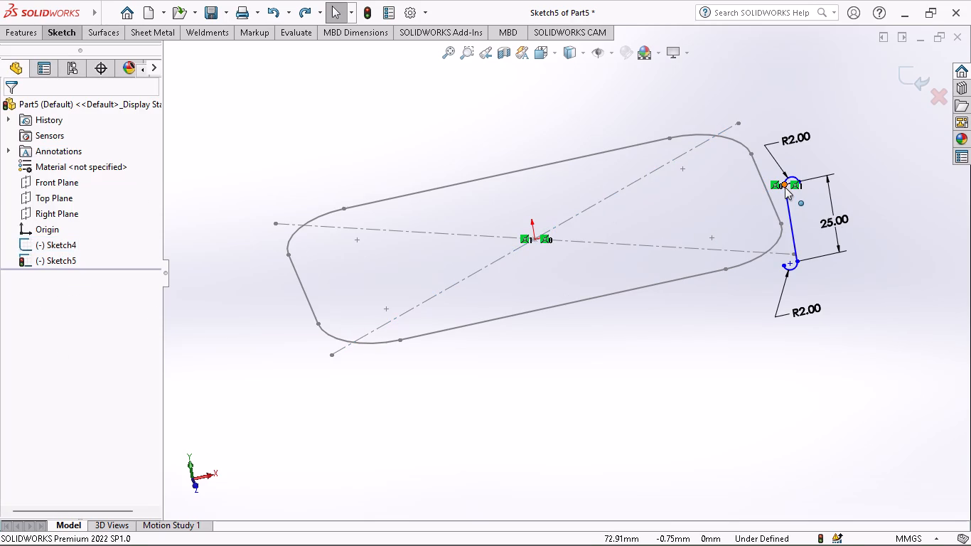
{"action": "left_click", "coordinate": [785, 187], "text": "shift"}
{"action": "left_click", "coordinate": [768, 203], "text": "shift"}
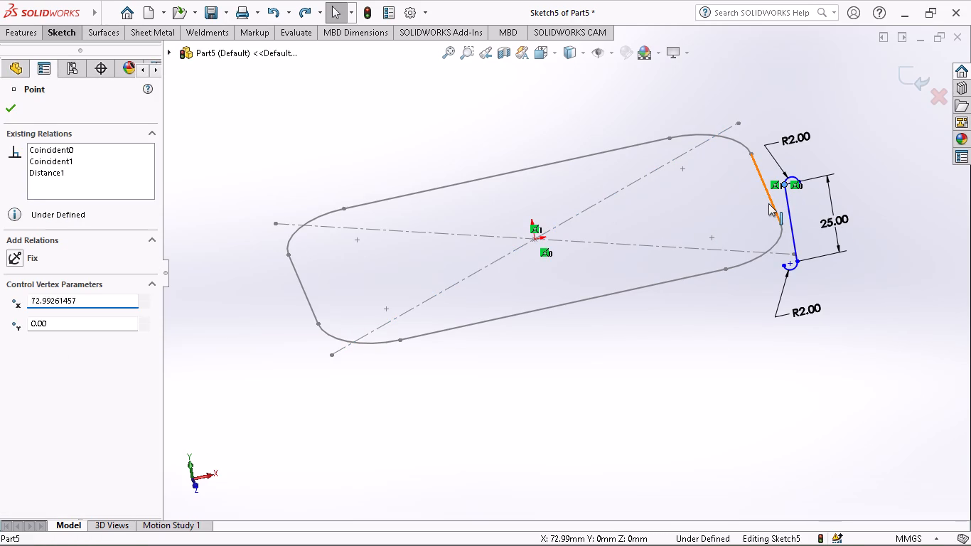
{"action": "left_click", "coordinate": [49, 338]}
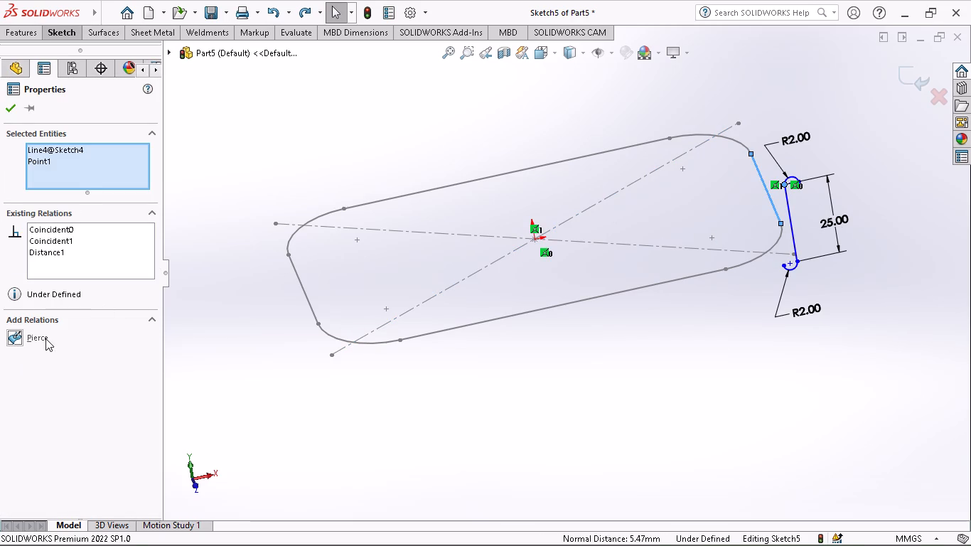
{"action": "left_click", "coordinate": [11, 111]}
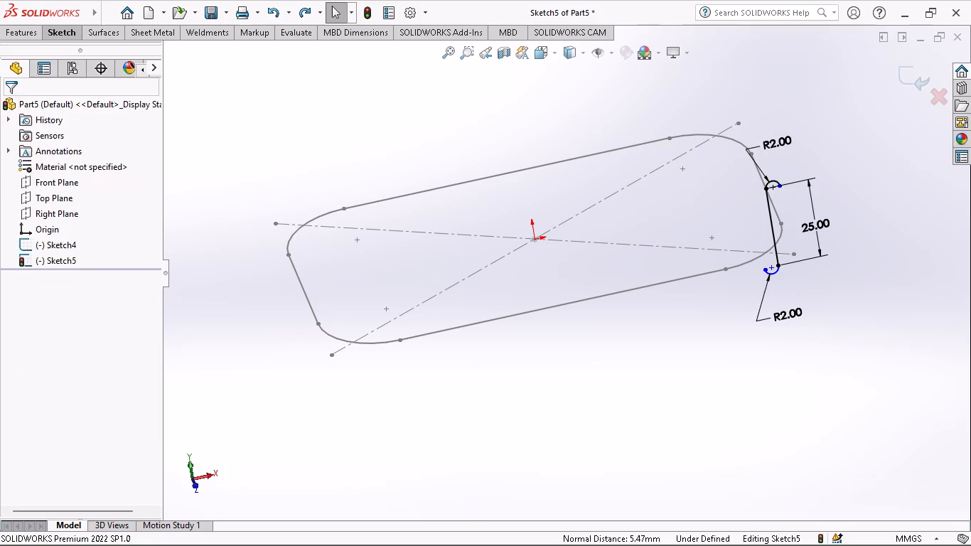
Create a swept surface using Sketch5 as the profile and Sketch4 as the path.
{"action": "left_click", "coordinate": [113, 33]}
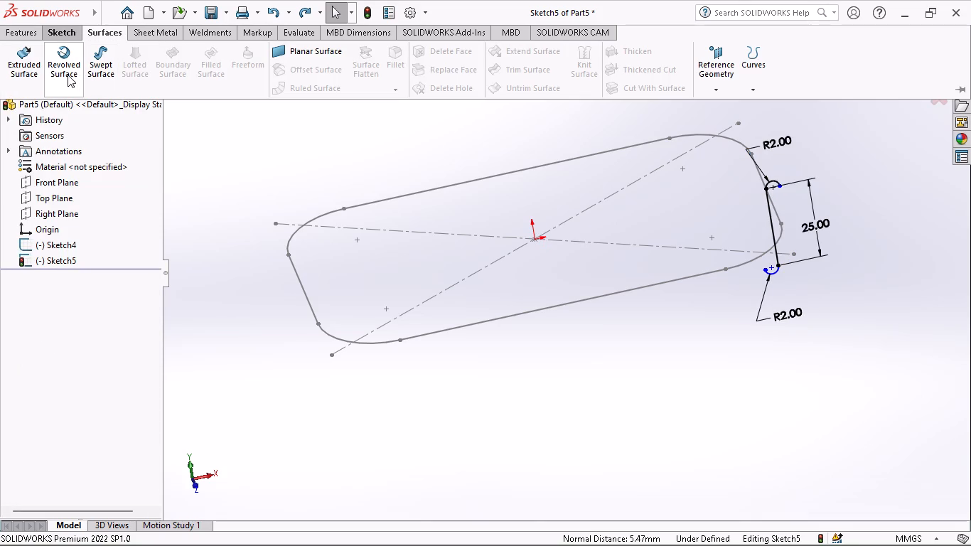
{"action": "left_click", "coordinate": [88, 74]}
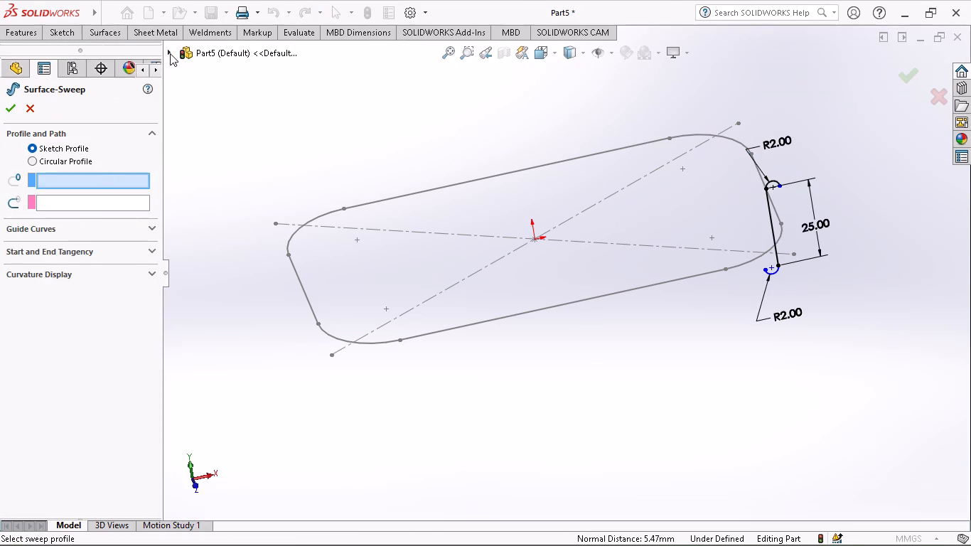
{"action": "left_click", "coordinate": [171, 53]}
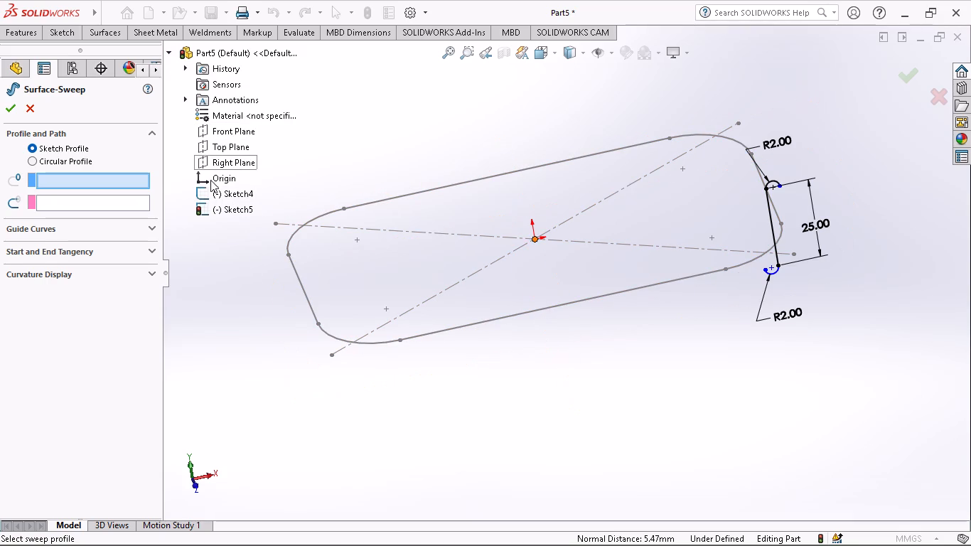
{"action": "left_click", "coordinate": [211, 205]}
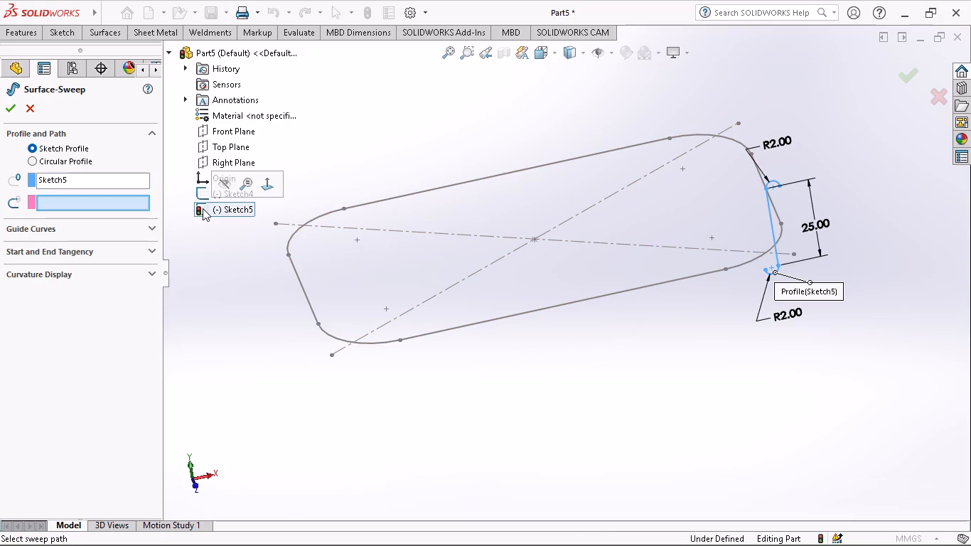
{"action": "left_click", "coordinate": [505, 316]}
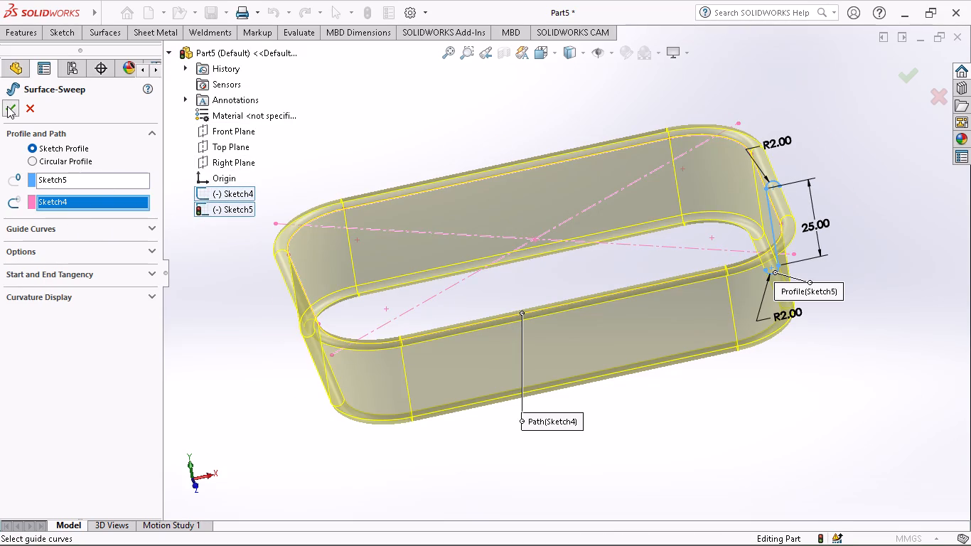
{"action": "left_click", "coordinate": [7, 106]}
Start a new sketch on the Front Plane for the tray's arched floor.
{"action": "middle_click_drag", "start_coordinate": [660, 419], "coordinate": [640, 433]}
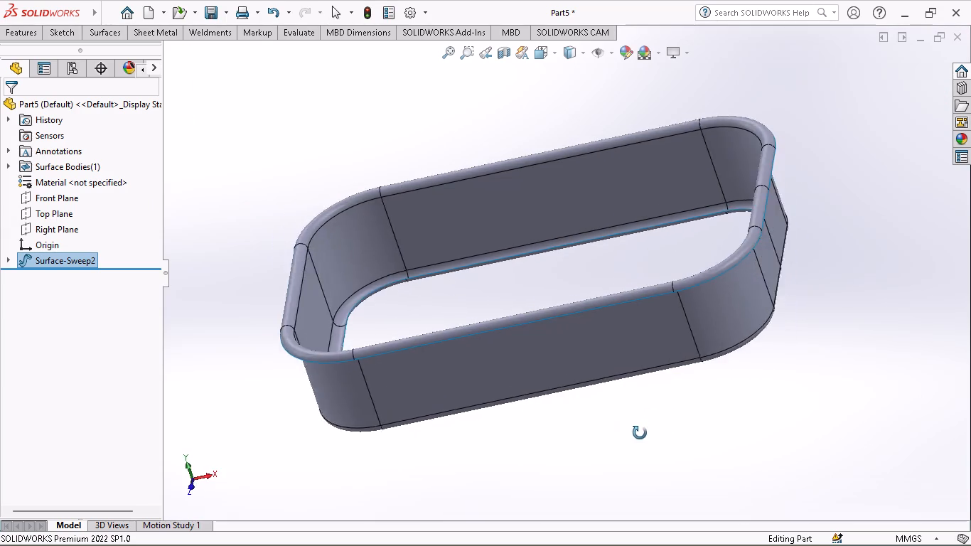
{"action": "middle_click_drag", "start_coordinate": [640, 433], "coordinate": [669, 412]}
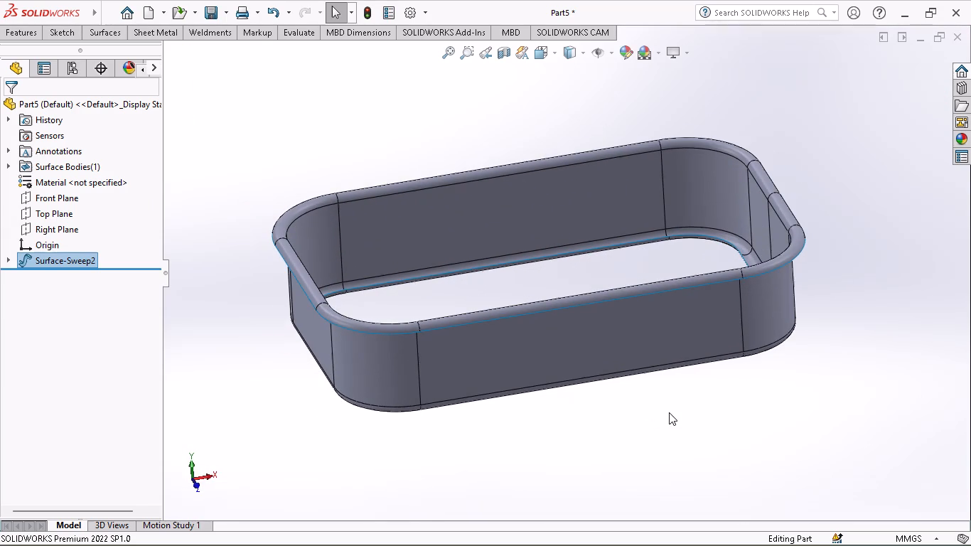
{"action": "left_click", "coordinate": [41, 196]}
{"action": "left_click", "coordinate": [48, 184]}
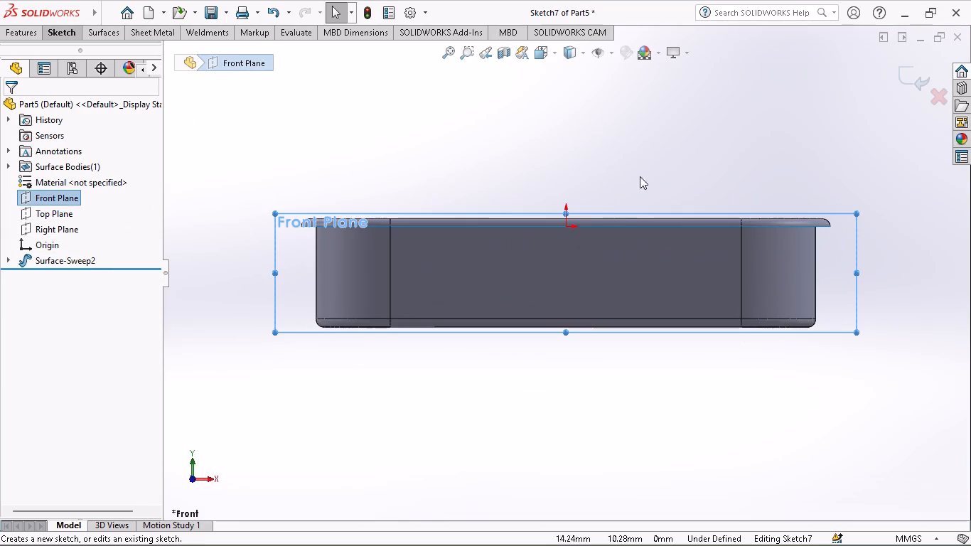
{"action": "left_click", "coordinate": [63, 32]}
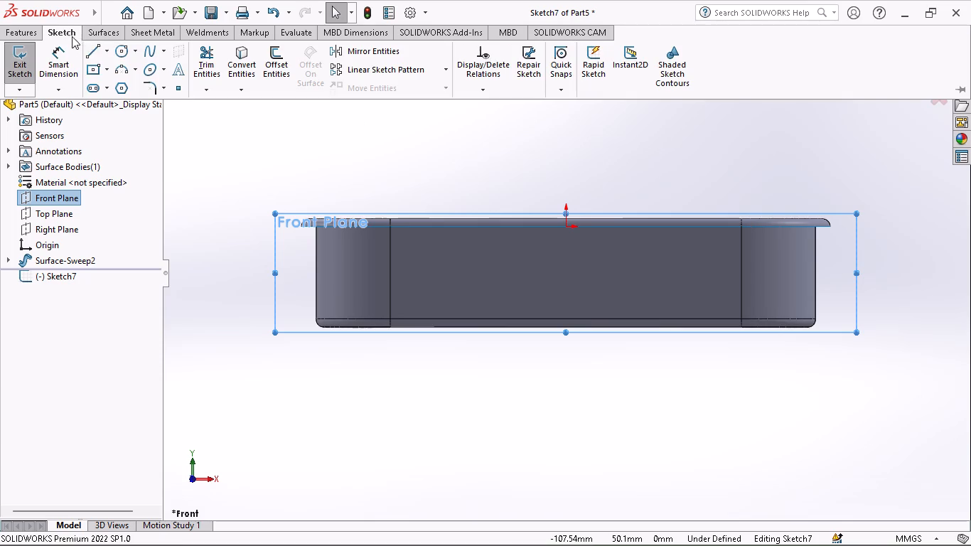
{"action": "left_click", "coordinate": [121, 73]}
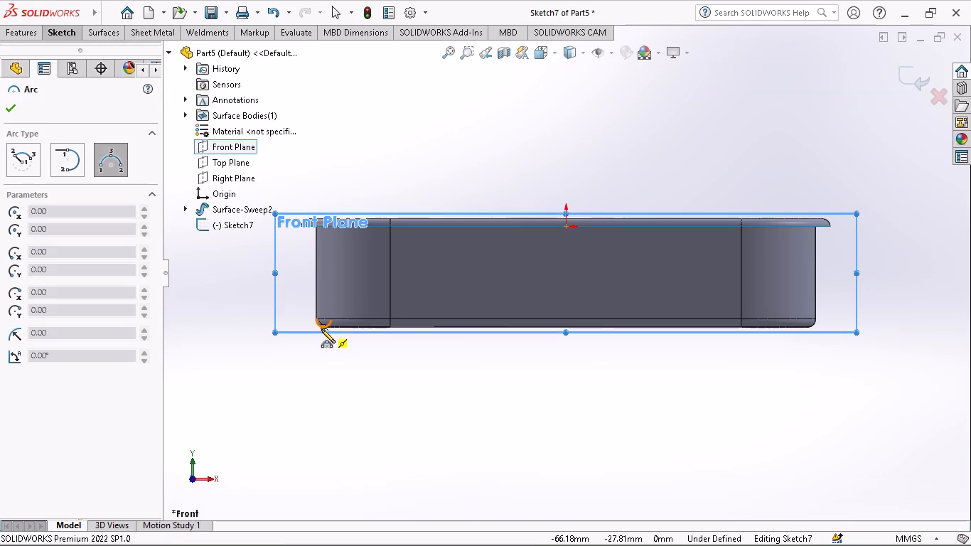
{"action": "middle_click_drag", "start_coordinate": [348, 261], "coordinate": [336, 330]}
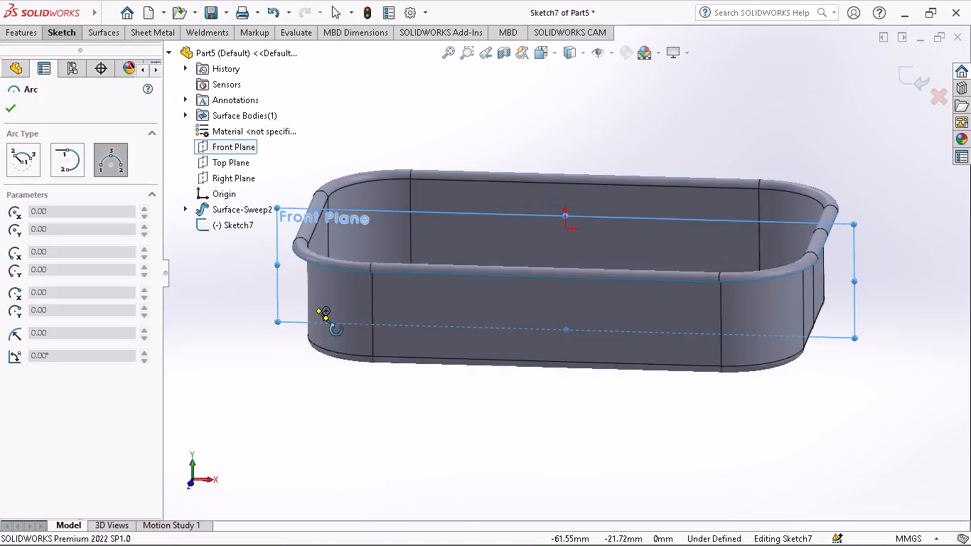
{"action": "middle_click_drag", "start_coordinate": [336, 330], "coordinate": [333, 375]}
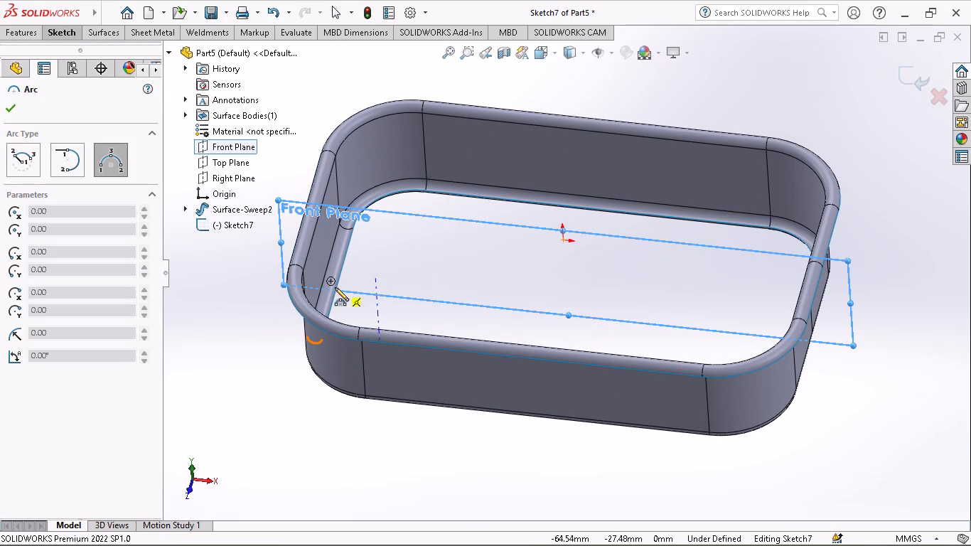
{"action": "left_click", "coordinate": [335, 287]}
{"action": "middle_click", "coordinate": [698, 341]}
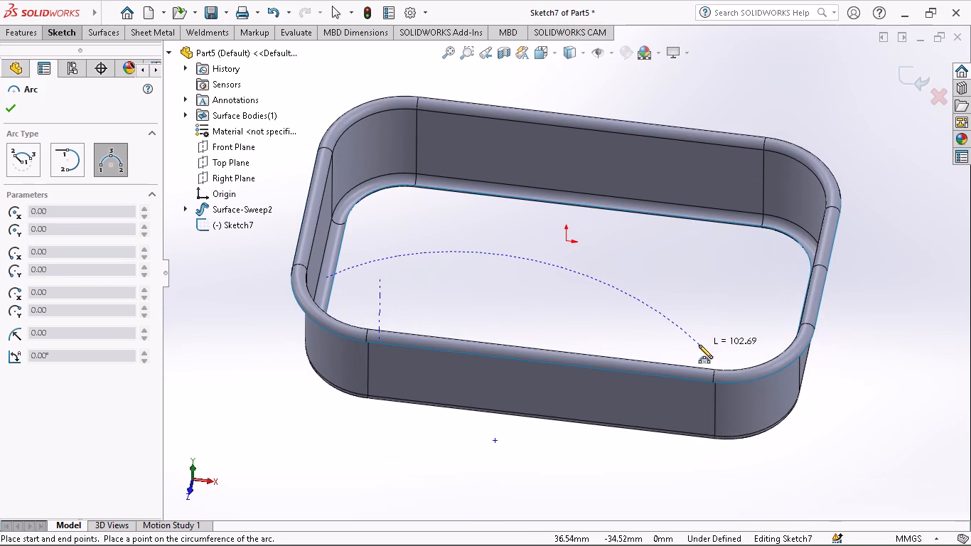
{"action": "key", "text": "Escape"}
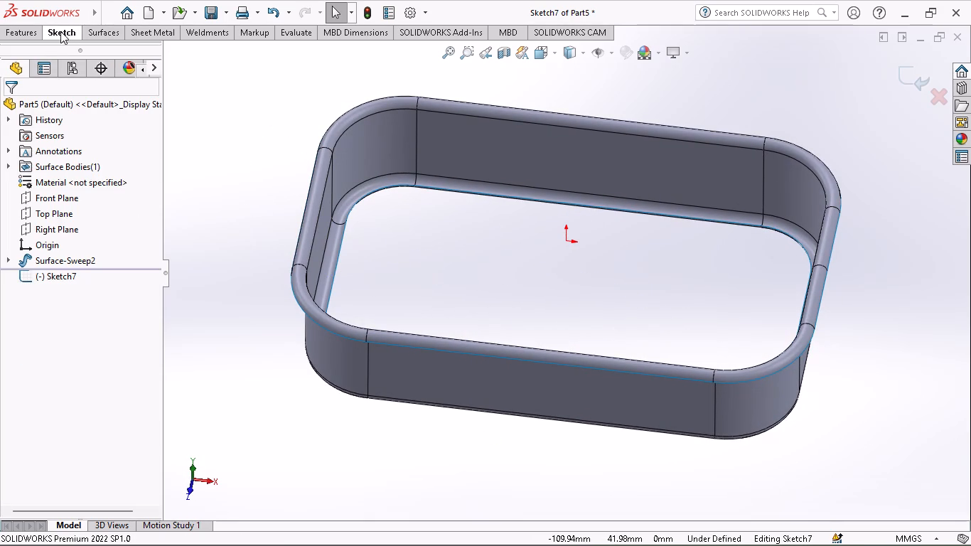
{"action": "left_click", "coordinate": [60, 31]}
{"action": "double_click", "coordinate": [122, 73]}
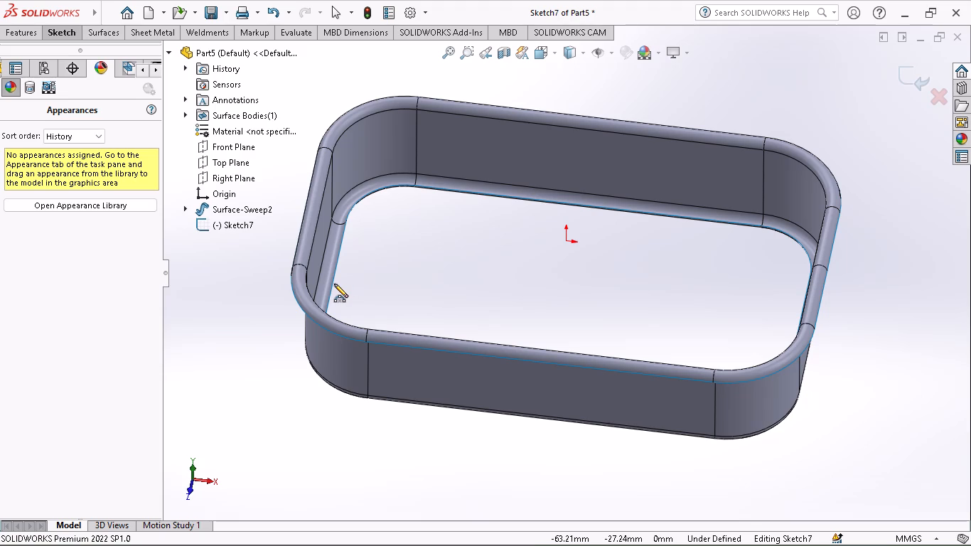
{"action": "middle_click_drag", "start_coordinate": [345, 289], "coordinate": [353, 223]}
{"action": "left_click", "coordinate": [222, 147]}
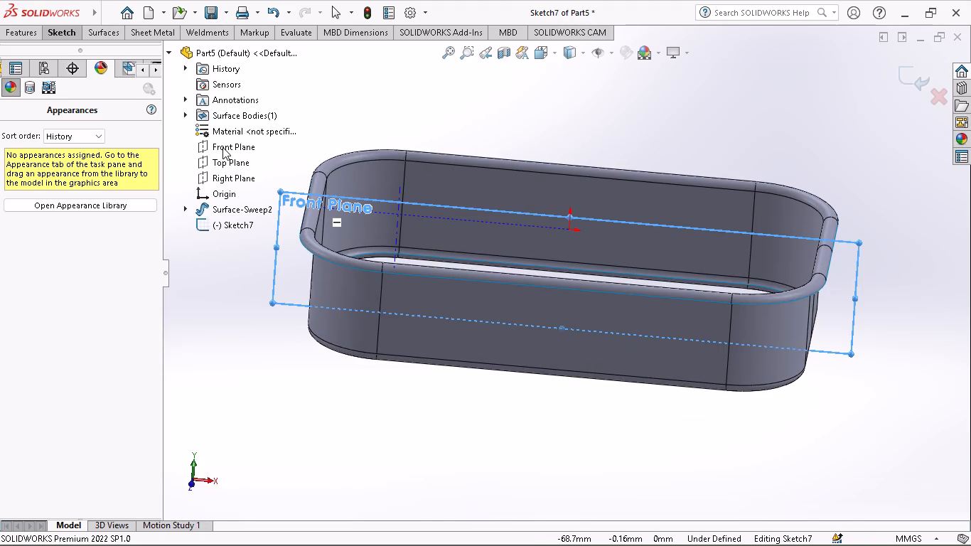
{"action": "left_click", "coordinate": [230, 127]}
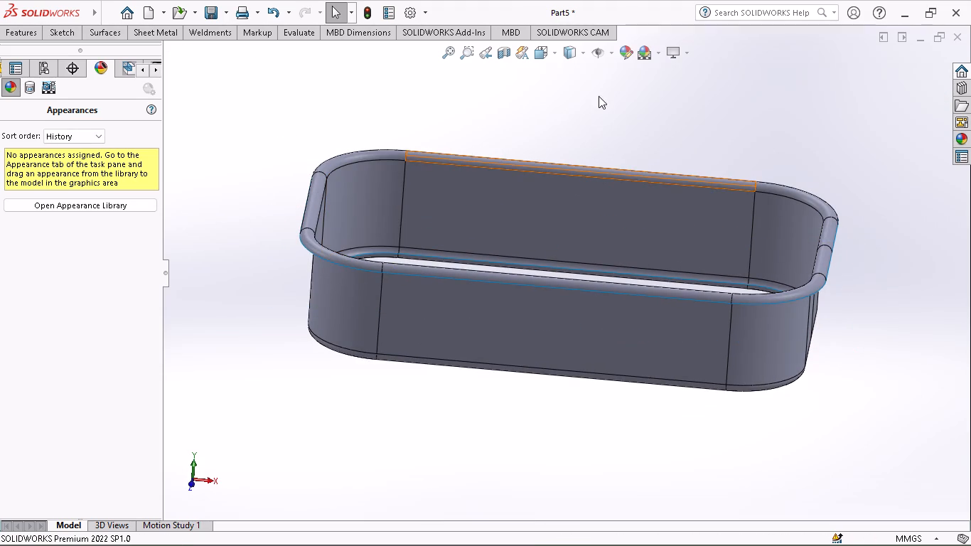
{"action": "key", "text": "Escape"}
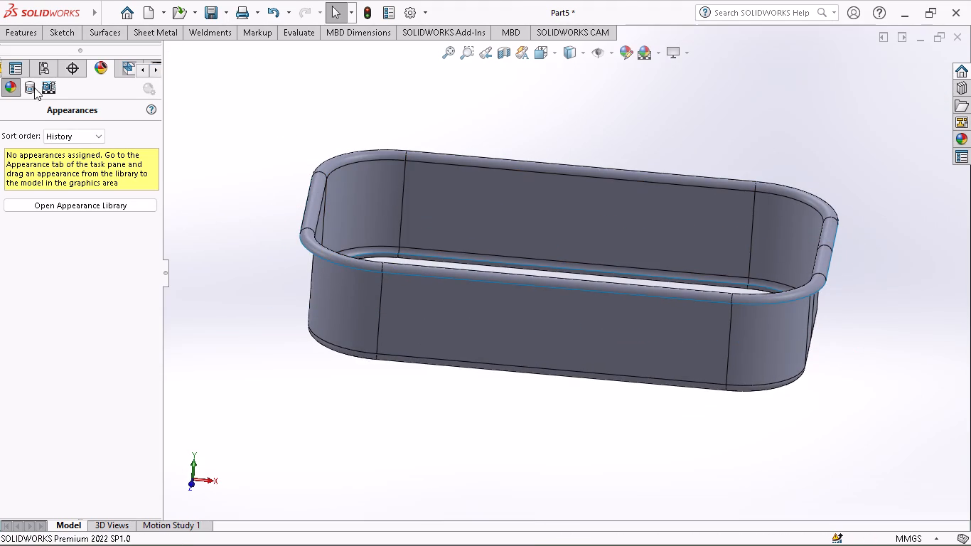
Start a new arc sketch on the Front Plane and display the tray with hidden lines removed.
{"action": "left_click", "coordinate": [67, 38]}
{"action": "left_click", "coordinate": [127, 68]}
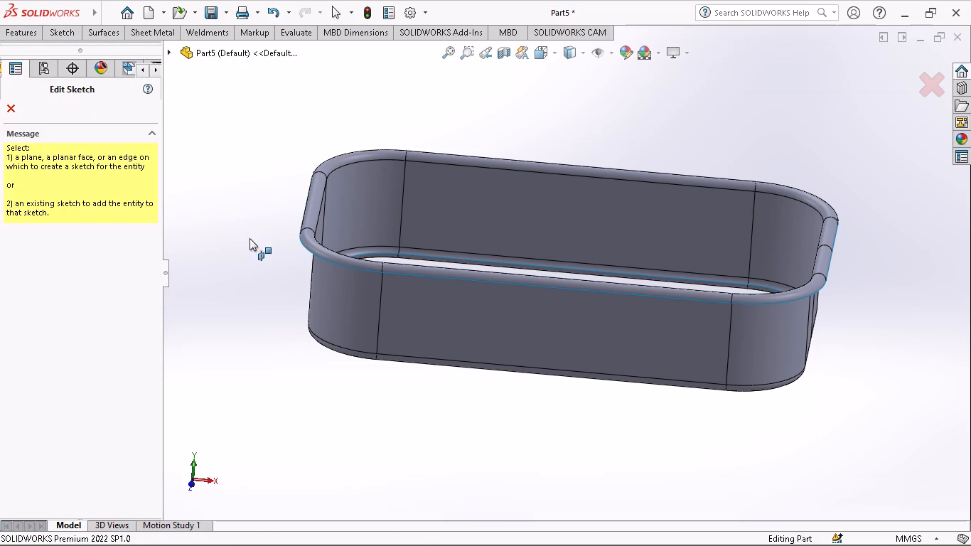
{"action": "left_click", "coordinate": [168, 54]}
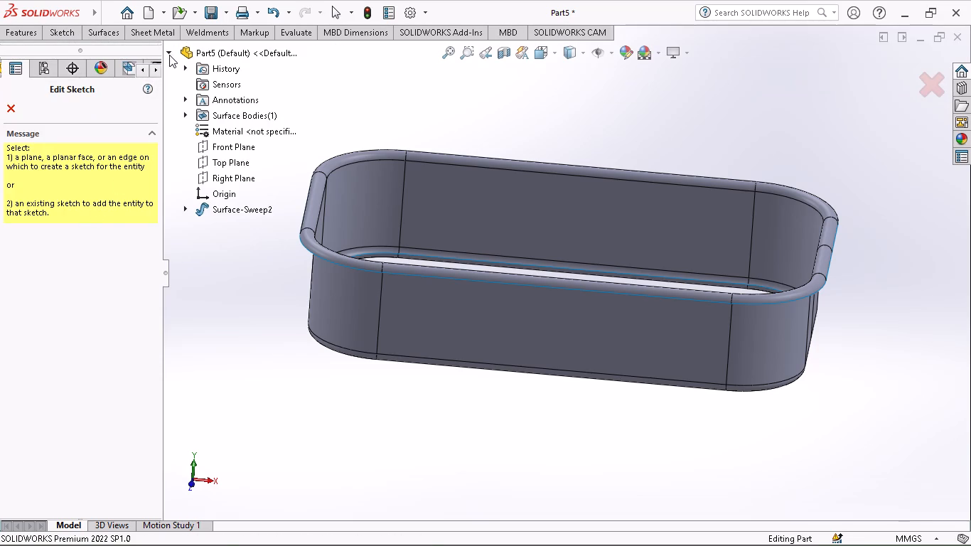
{"action": "left_click", "coordinate": [226, 151]}
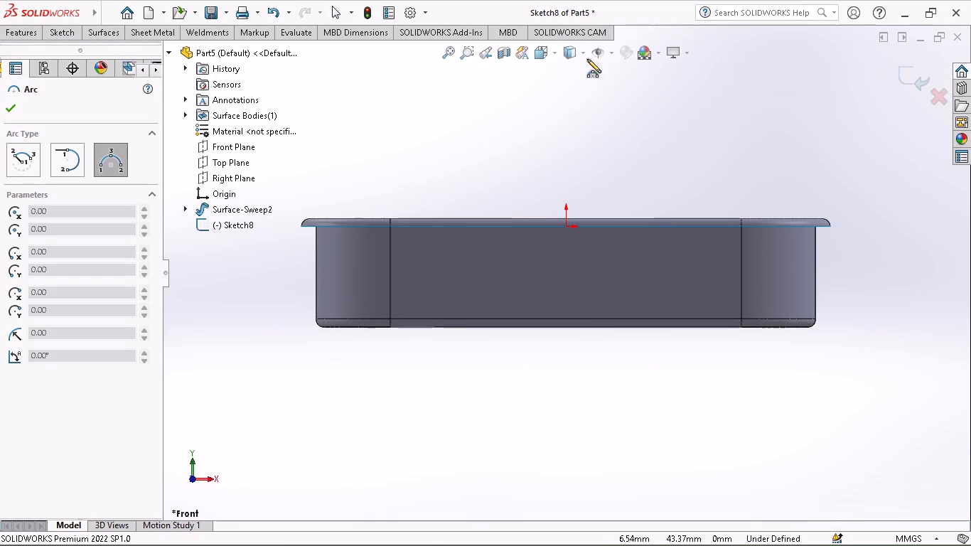
{"action": "left_click", "coordinate": [582, 52]}
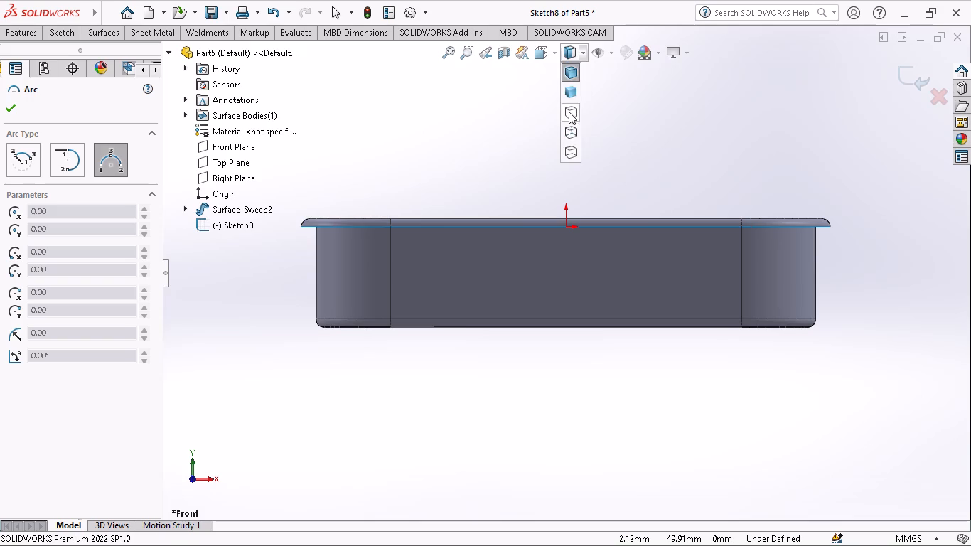
{"action": "left_click", "coordinate": [569, 112]}
Sketch a shallow upward three-point arc of about 418 mm radius across the tray's bottom, ending about 66 mm either side of the origin.
{"action": "left_click", "coordinate": [51, 33]}
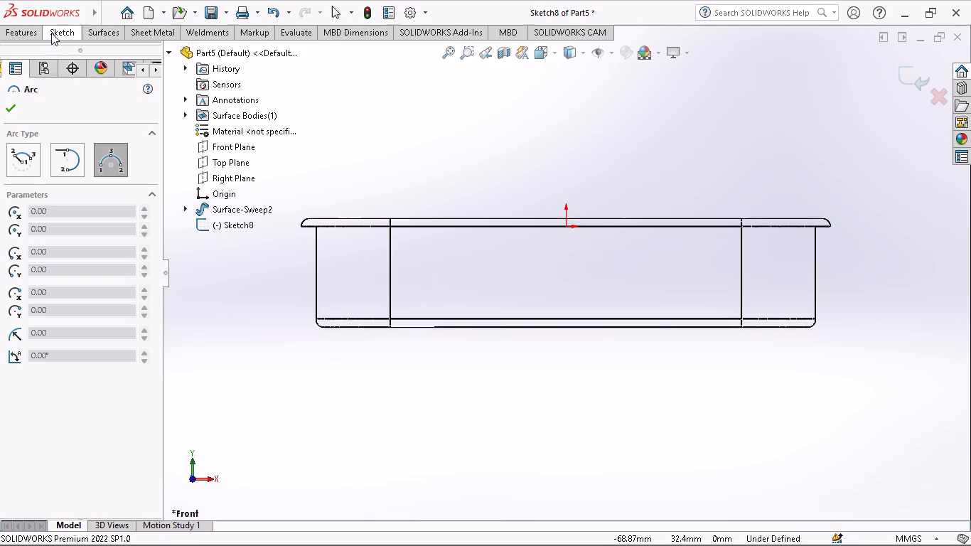
{"action": "left_click", "coordinate": [123, 73]}
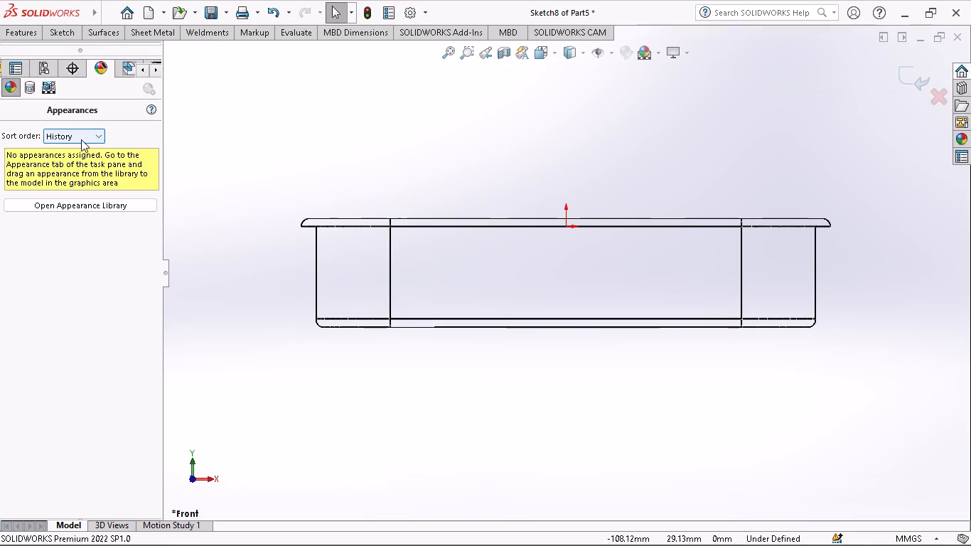
{"action": "left_click", "coordinate": [13, 66]}
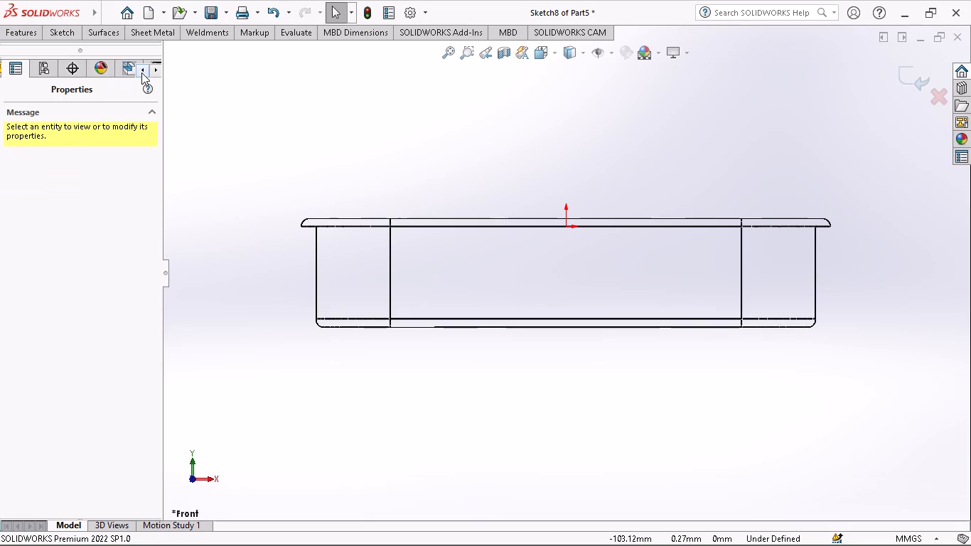
{"action": "left_click", "coordinate": [26, 38]}
{"action": "left_click", "coordinate": [163, 34]}
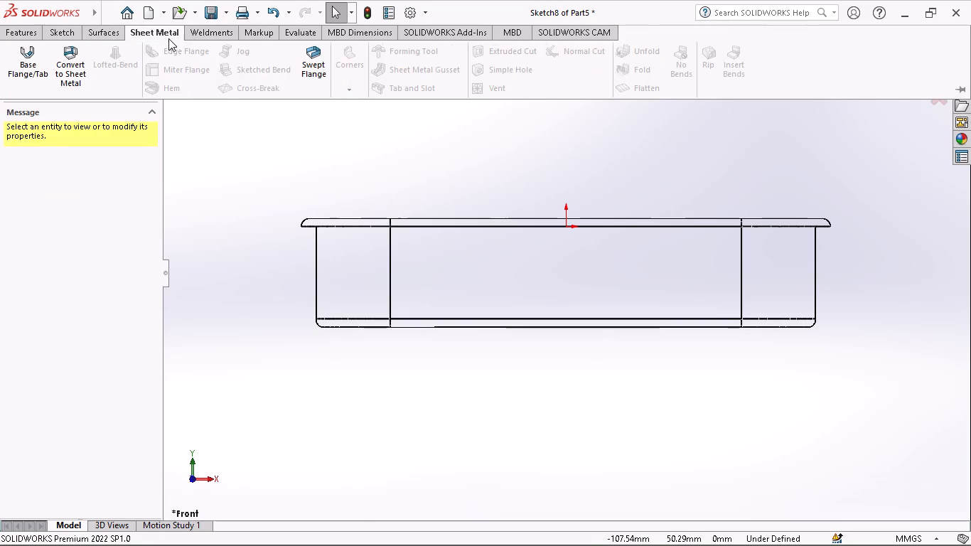
{"action": "left_click", "coordinate": [111, 36]}
{"action": "left_click", "coordinate": [72, 26]}
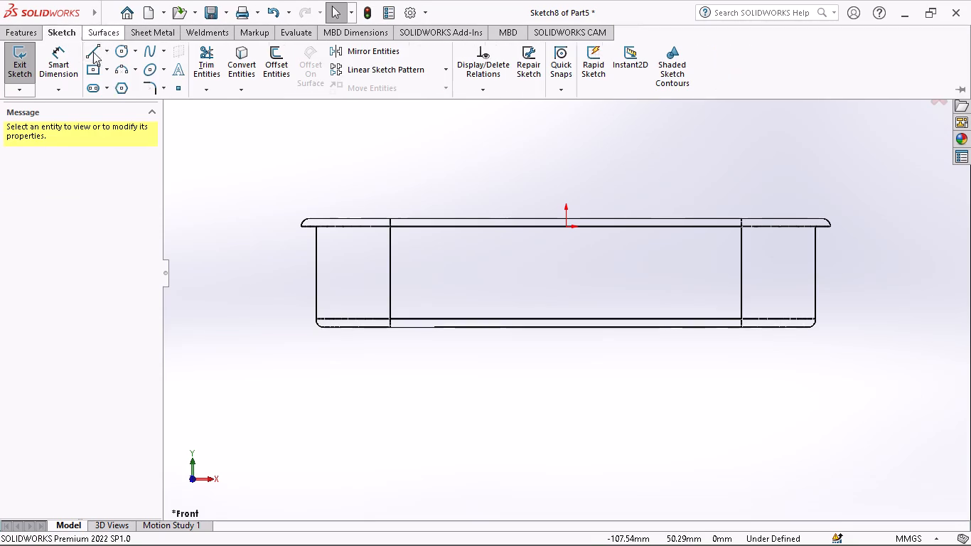
{"action": "left_click", "coordinate": [120, 71]}
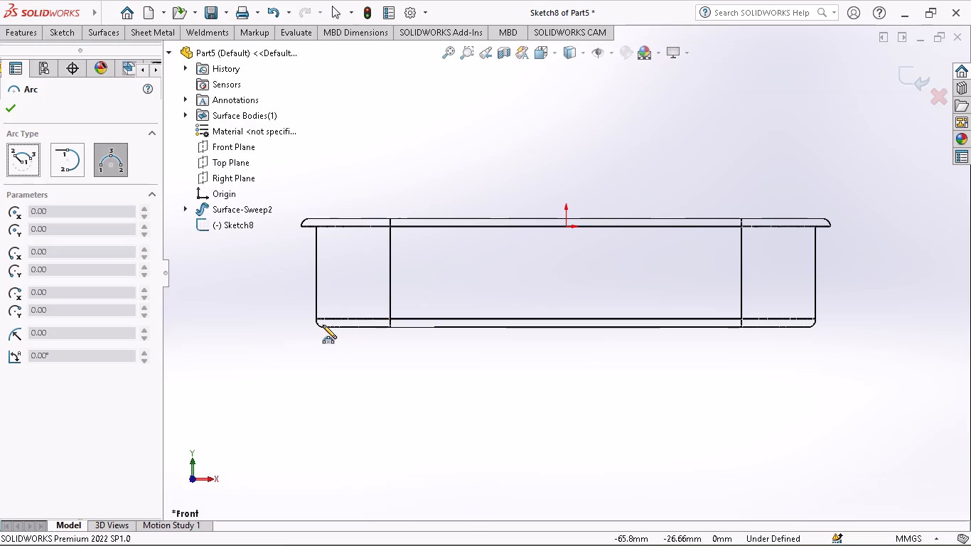
{"action": "left_click", "coordinate": [320, 328]}
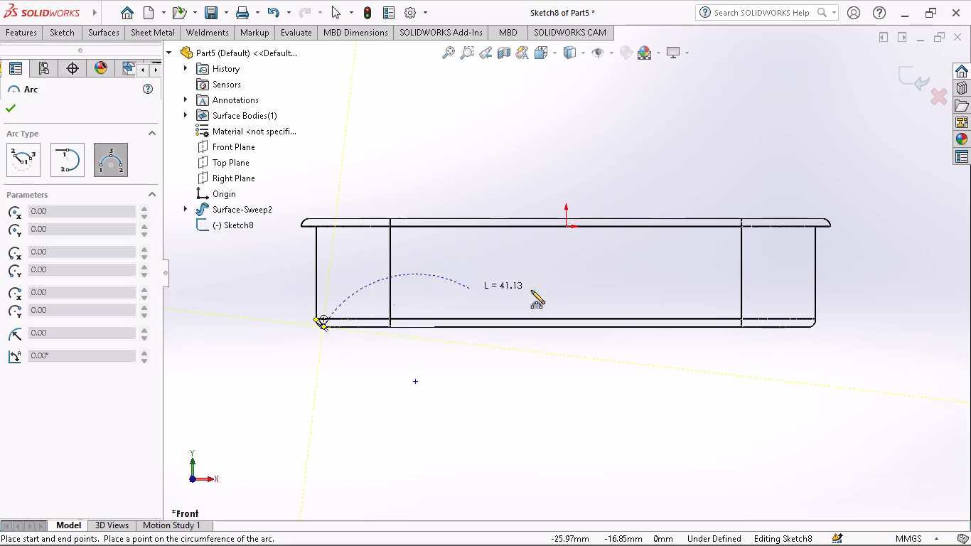
{"action": "left_click", "coordinate": [810, 328]}
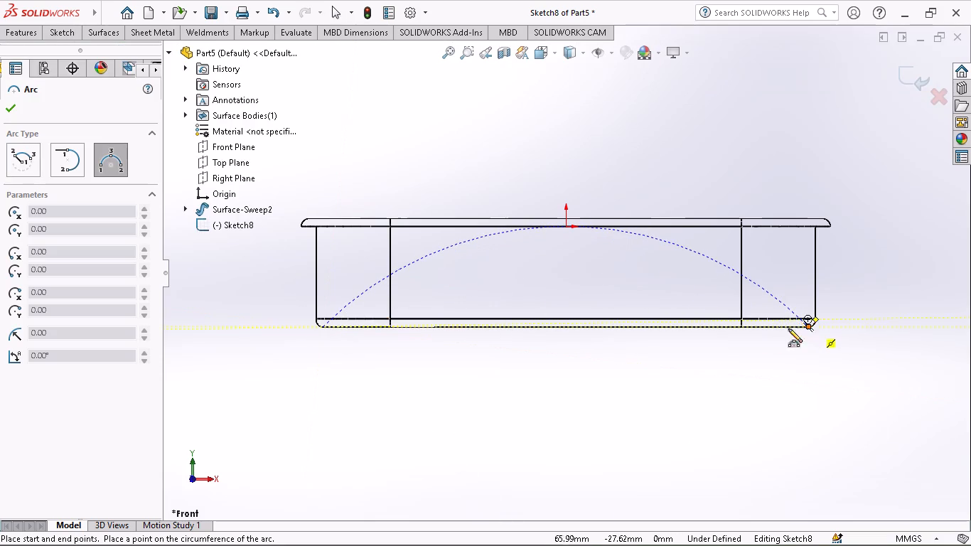
{"action": "left_click", "coordinate": [583, 308]}
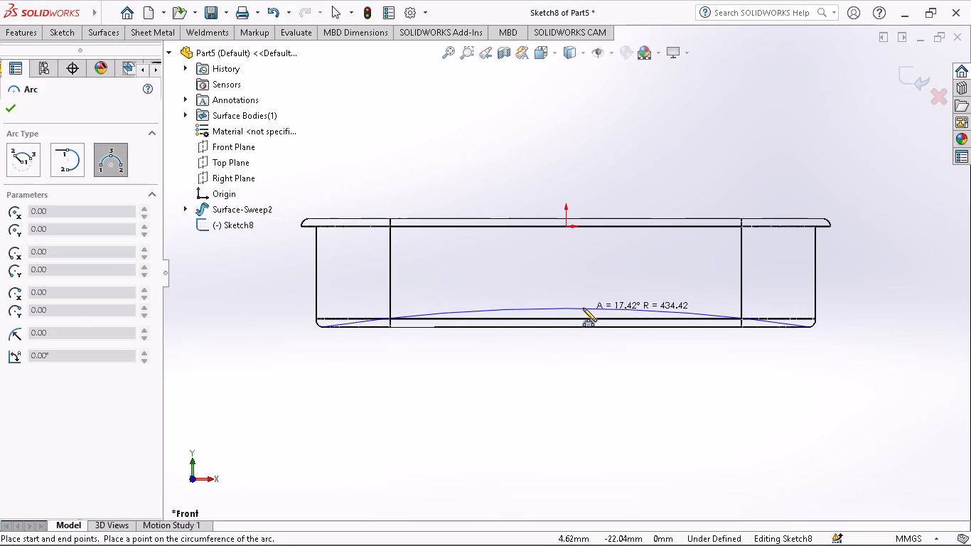
{"action": "middle_click_drag", "start_coordinate": [596, 309], "coordinate": [569, 432]}
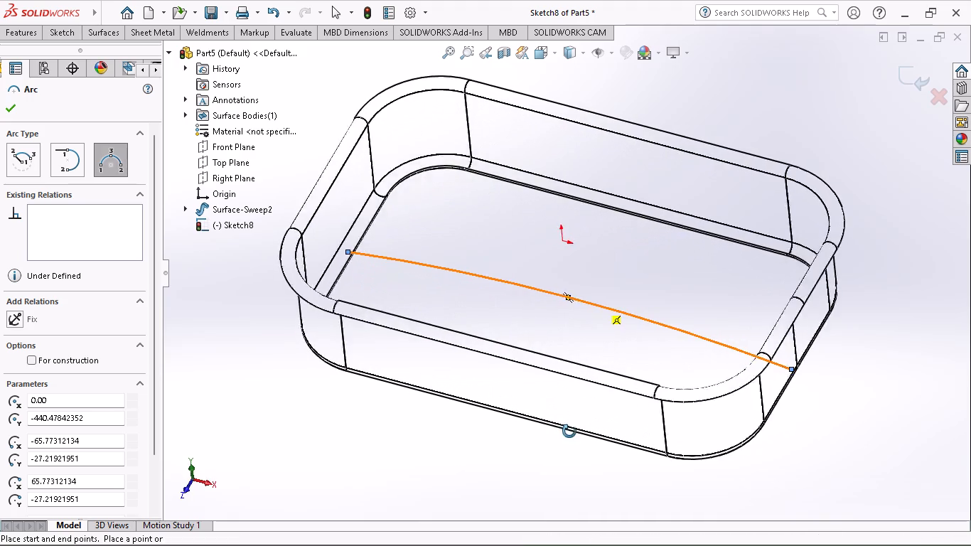
{"action": "middle_click_drag", "start_coordinate": [569, 432], "coordinate": [602, 456]}
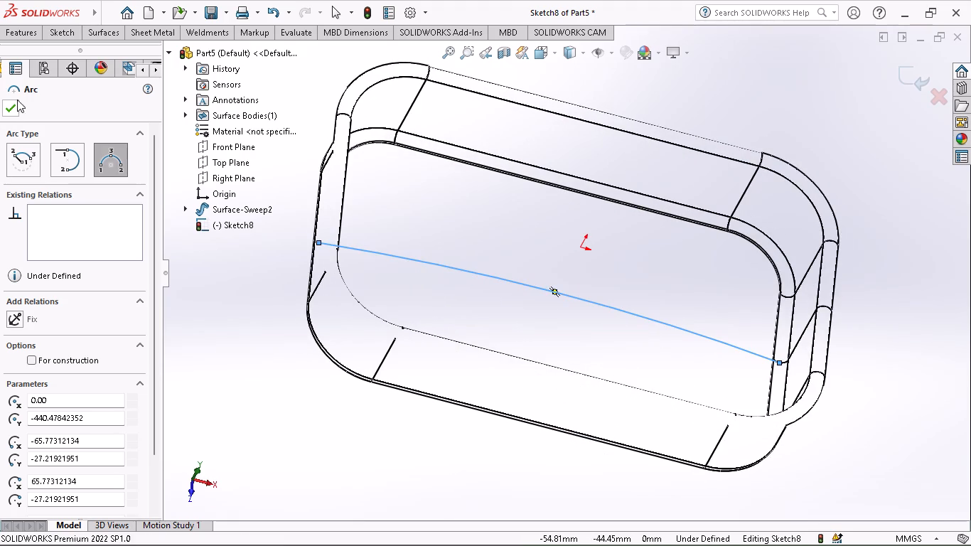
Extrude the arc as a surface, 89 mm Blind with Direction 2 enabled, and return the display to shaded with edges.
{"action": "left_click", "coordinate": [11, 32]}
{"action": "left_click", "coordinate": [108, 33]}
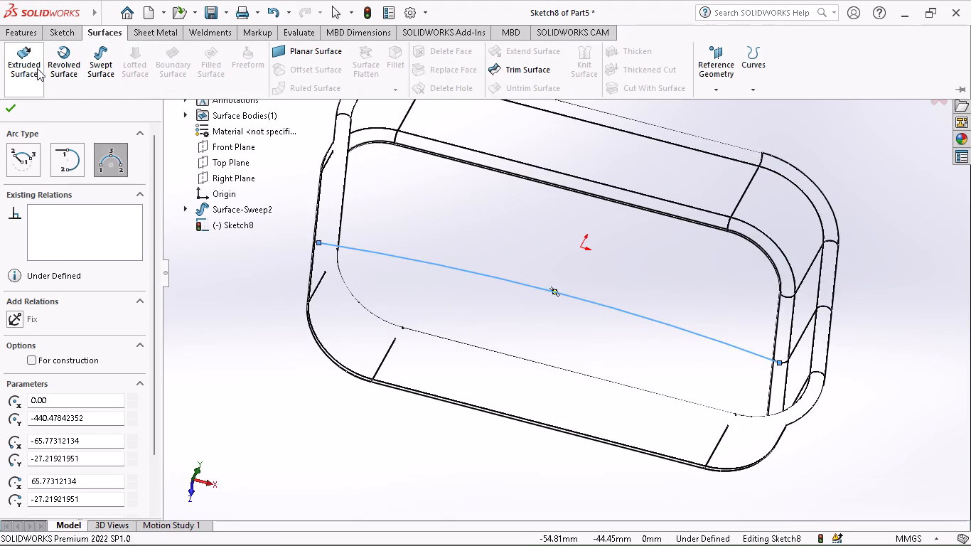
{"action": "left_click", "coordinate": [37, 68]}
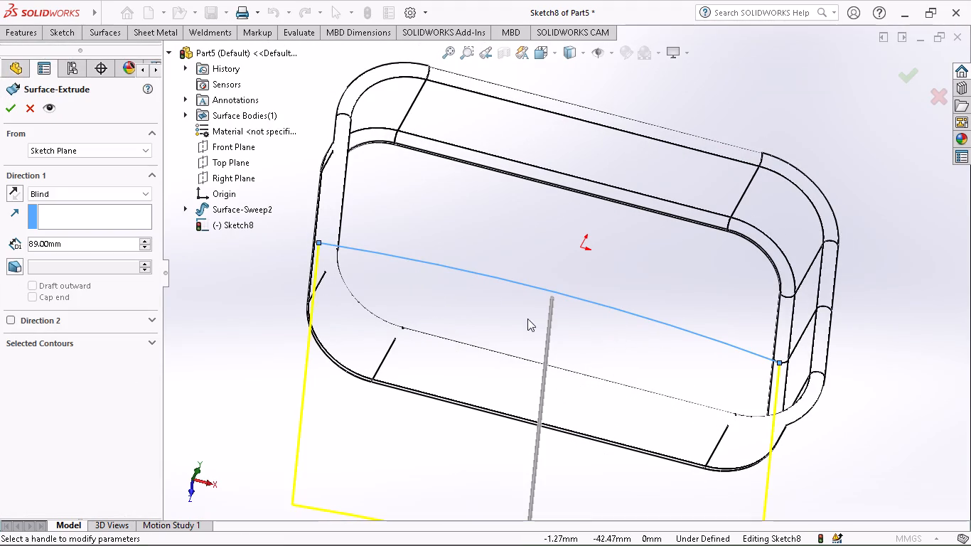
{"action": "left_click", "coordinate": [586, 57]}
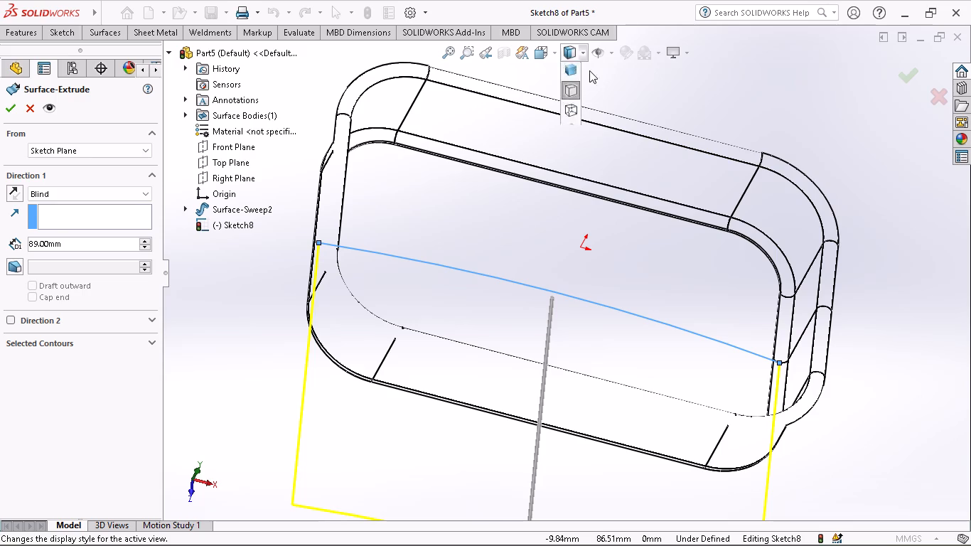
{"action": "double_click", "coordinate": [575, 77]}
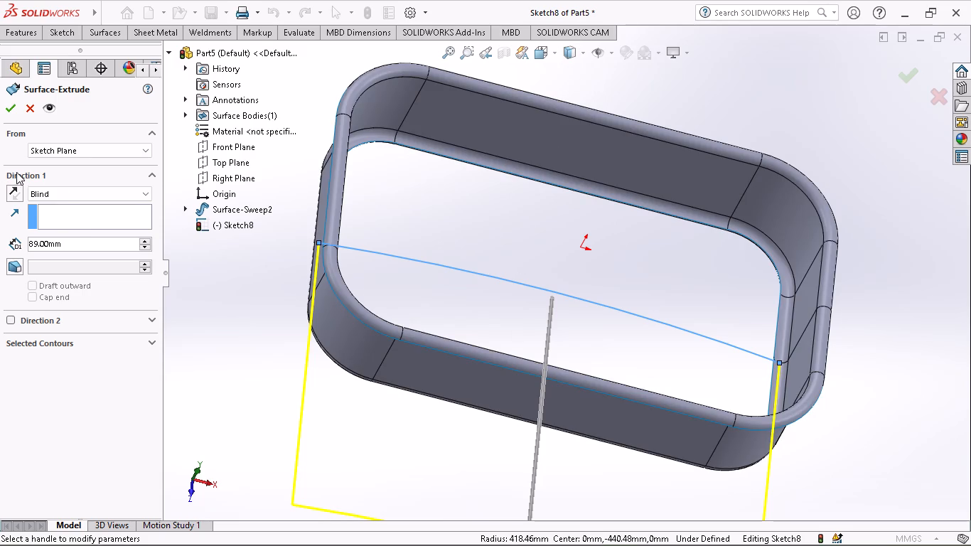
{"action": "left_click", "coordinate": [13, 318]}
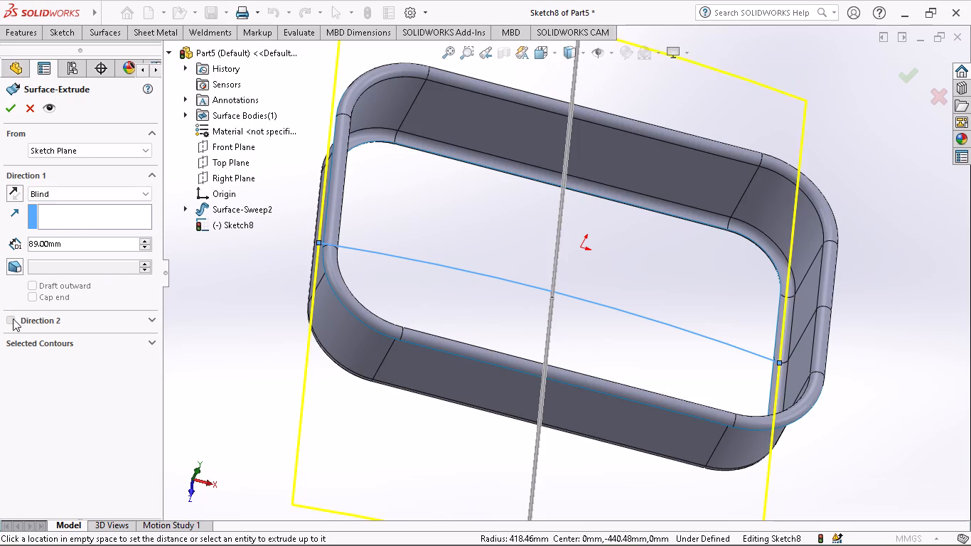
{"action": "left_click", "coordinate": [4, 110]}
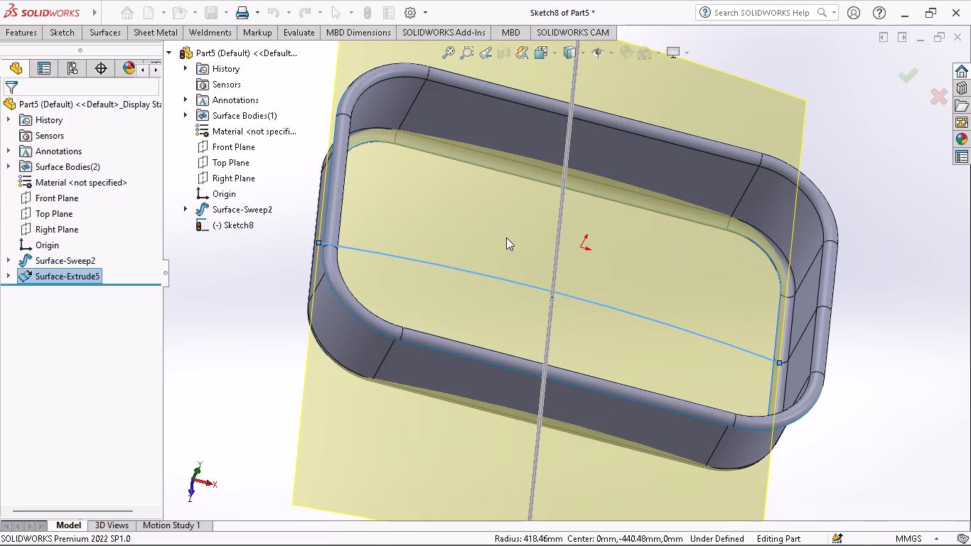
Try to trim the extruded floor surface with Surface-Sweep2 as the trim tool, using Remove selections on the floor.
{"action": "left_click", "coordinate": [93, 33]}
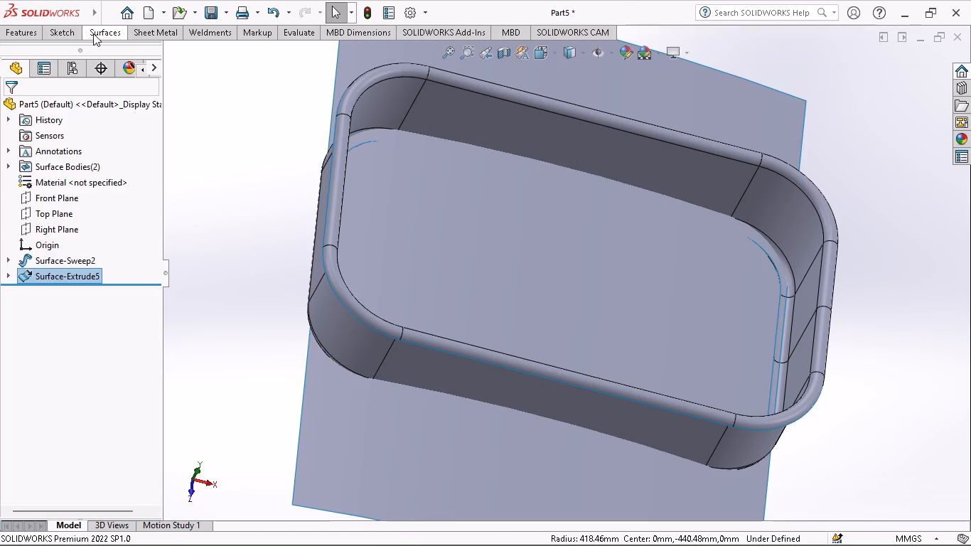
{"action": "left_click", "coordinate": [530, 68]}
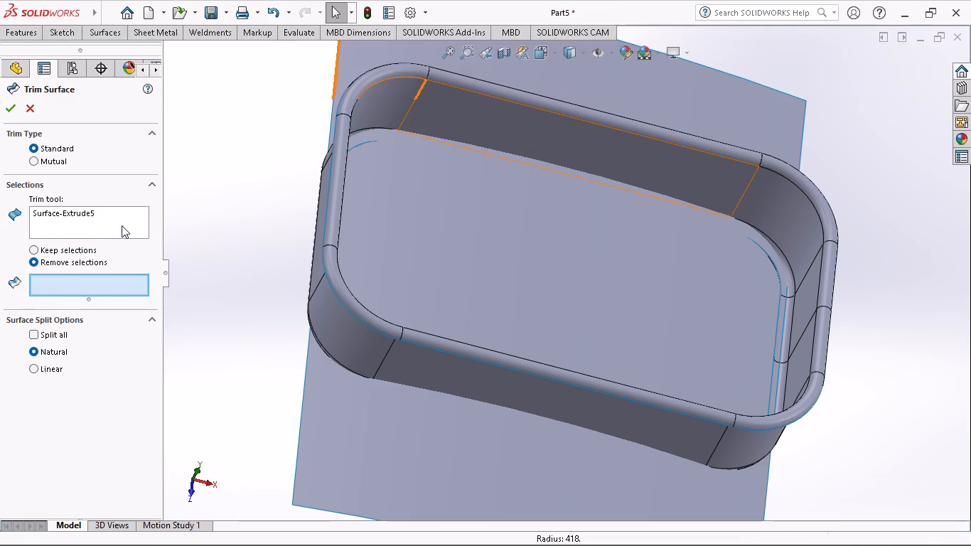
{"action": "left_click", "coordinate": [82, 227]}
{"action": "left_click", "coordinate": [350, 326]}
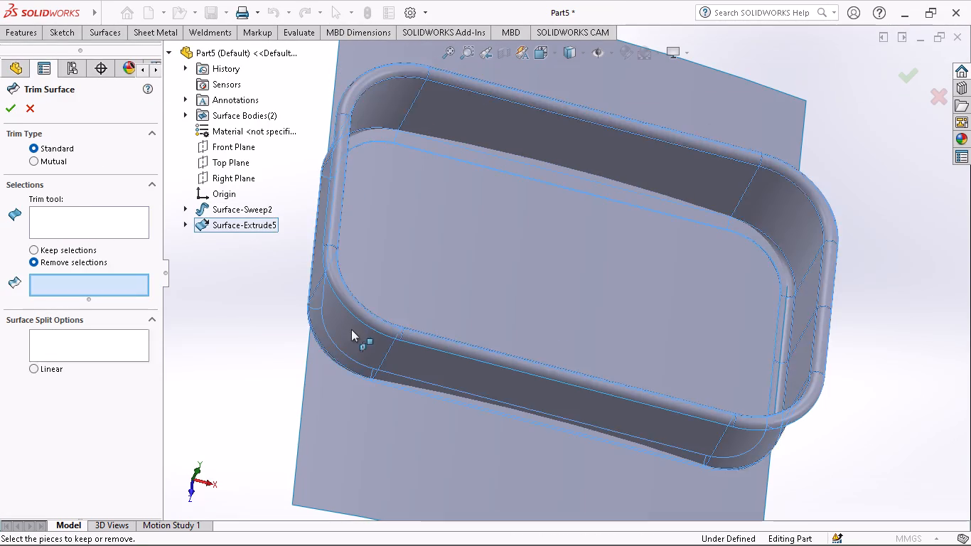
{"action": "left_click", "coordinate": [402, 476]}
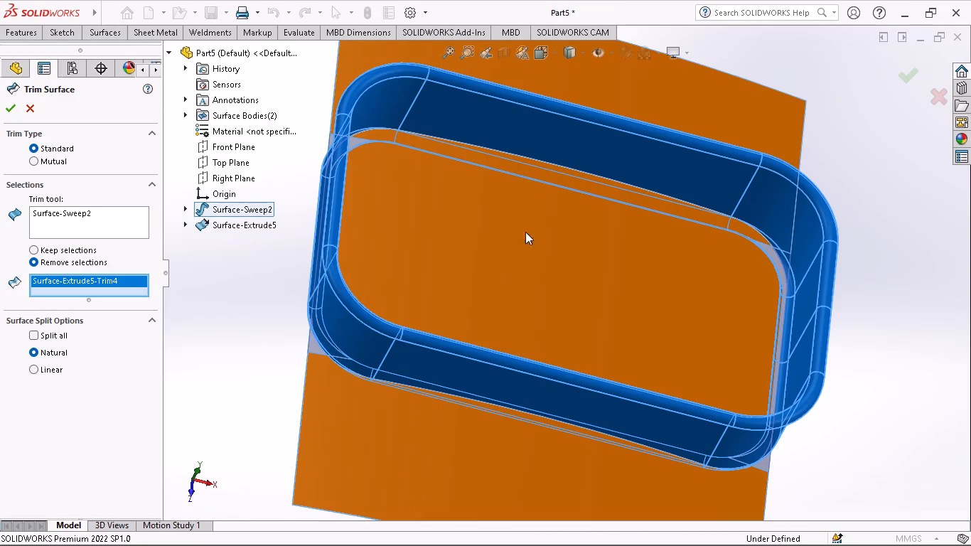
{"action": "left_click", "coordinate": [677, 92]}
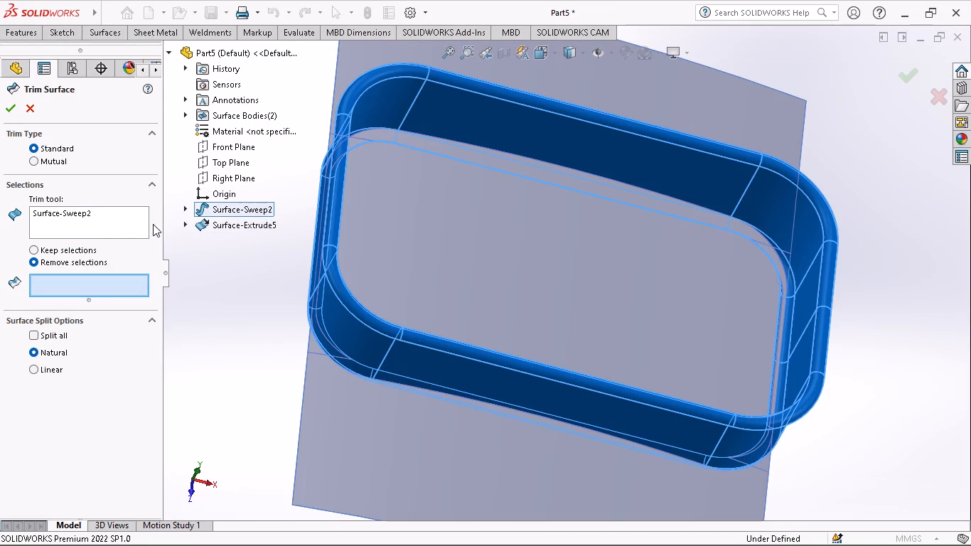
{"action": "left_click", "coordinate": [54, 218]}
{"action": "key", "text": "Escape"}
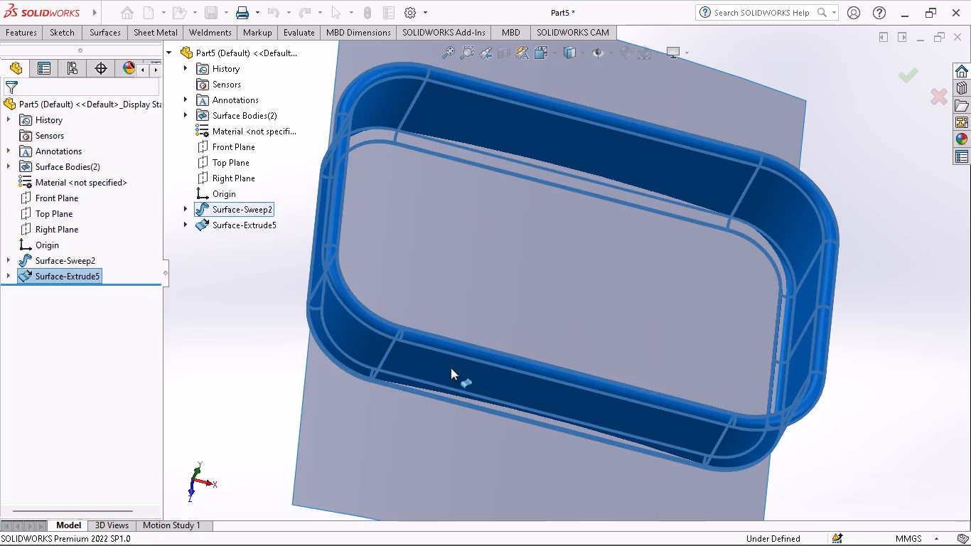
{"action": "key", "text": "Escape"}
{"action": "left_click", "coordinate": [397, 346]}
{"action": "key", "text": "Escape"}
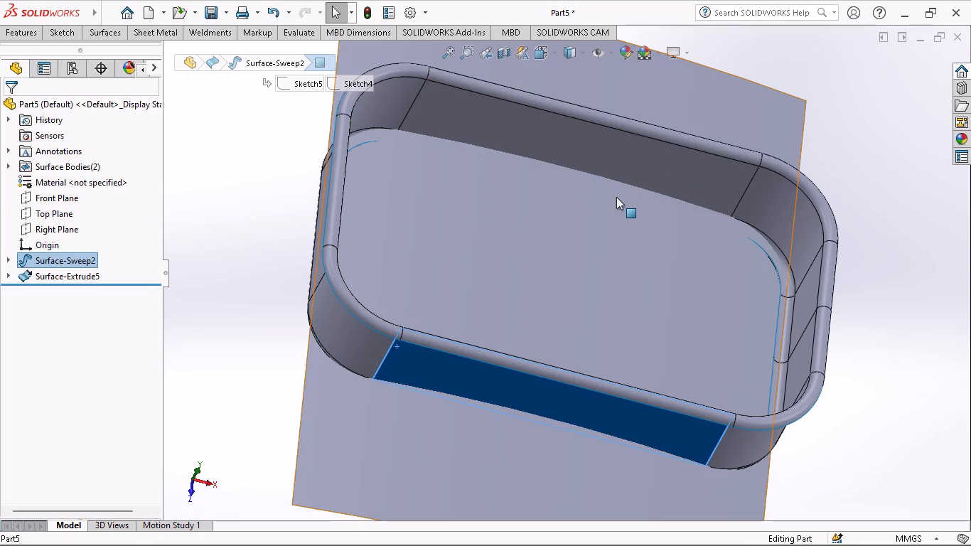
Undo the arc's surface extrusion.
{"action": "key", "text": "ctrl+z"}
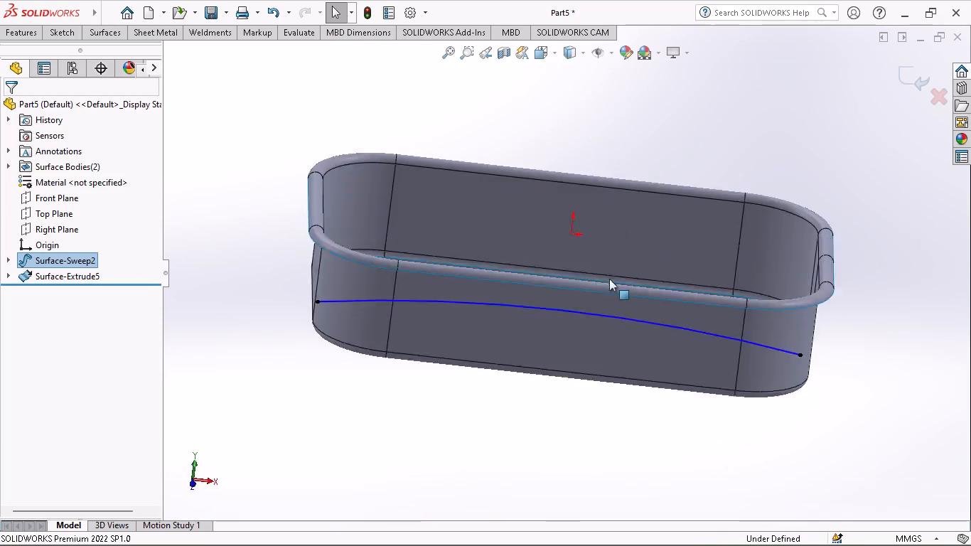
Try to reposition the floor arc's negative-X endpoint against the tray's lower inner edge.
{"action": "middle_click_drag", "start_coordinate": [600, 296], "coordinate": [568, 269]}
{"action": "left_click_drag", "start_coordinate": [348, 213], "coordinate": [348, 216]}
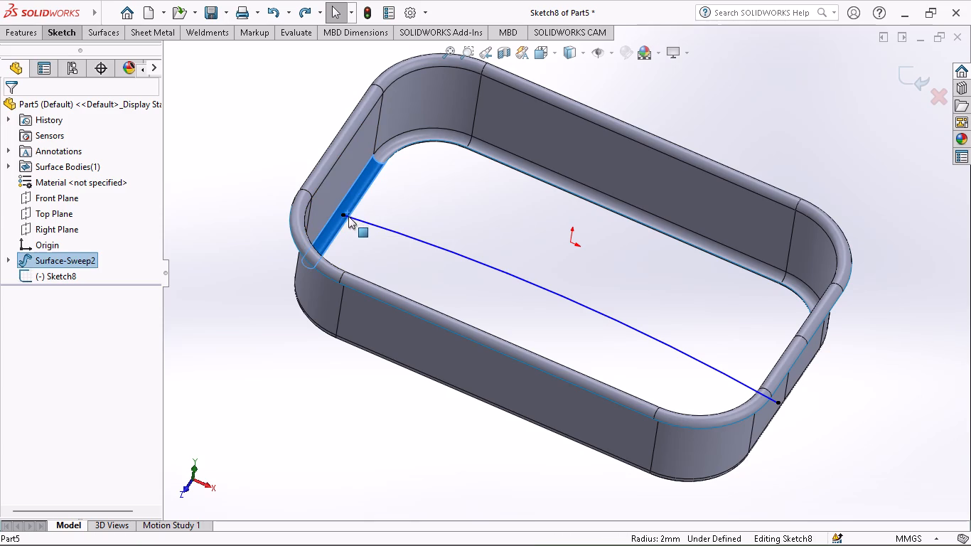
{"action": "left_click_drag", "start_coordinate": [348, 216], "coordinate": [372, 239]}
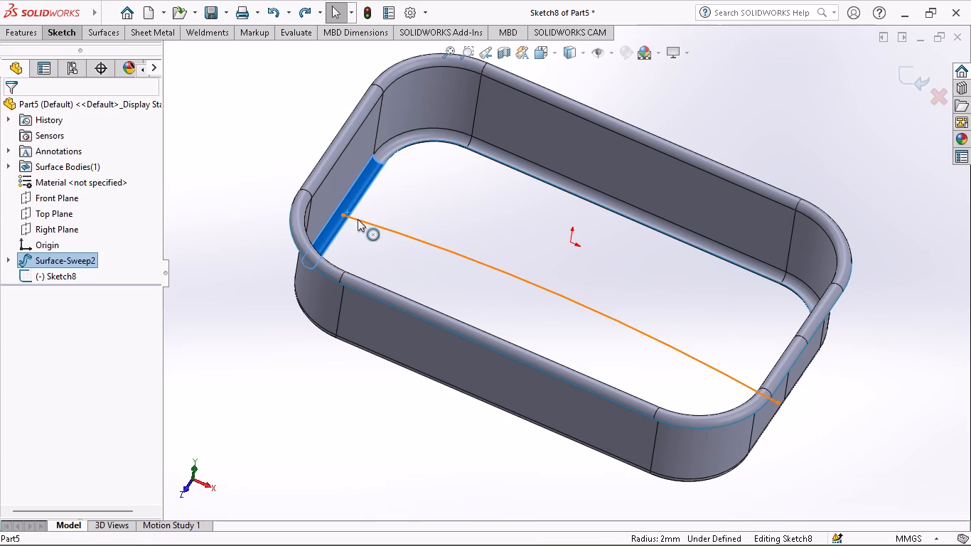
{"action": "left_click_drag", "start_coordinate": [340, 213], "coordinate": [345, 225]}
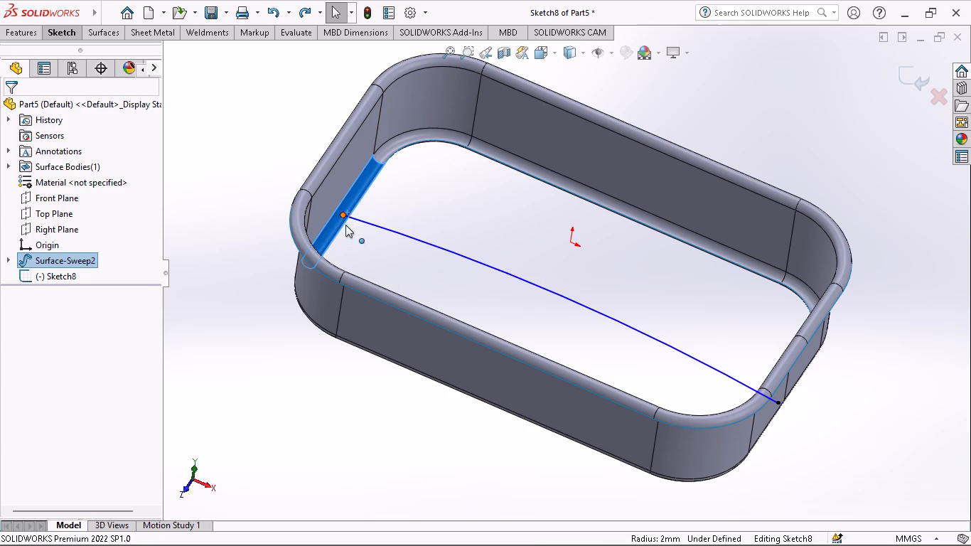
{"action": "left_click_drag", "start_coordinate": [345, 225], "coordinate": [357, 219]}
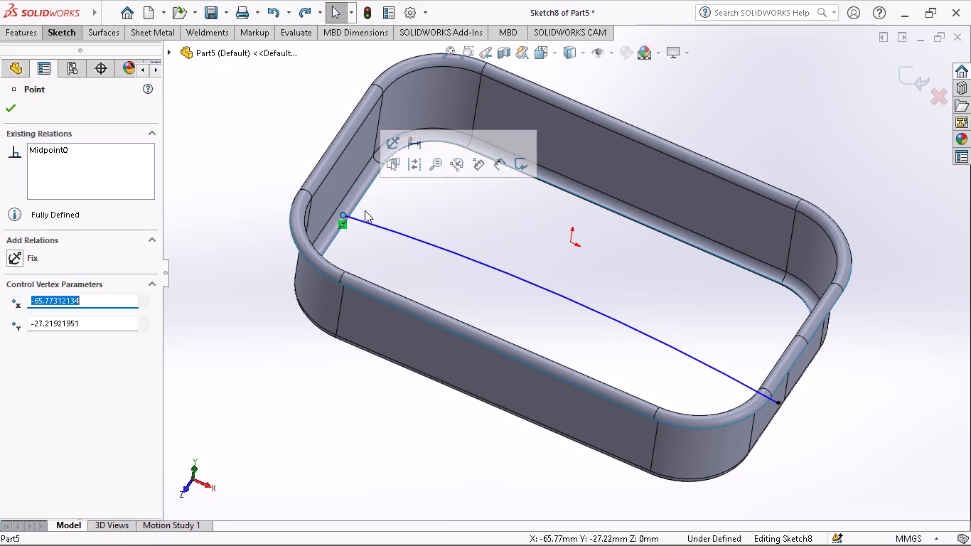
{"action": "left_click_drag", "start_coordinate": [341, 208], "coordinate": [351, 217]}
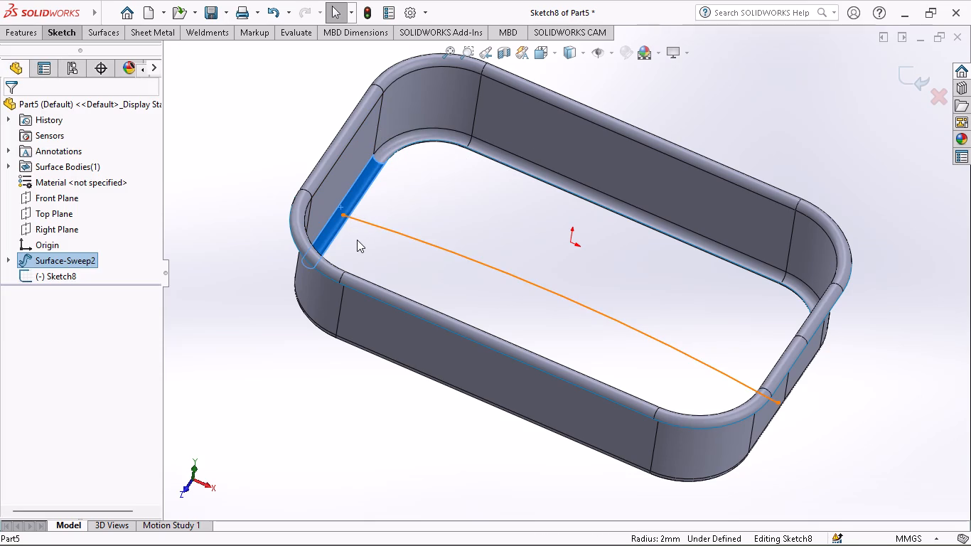
Undo the endpoint adjustments and the floor arc itself.
{"action": "key", "text": "ctrl+z"}
{"action": "key", "text": "ctrl+z"}
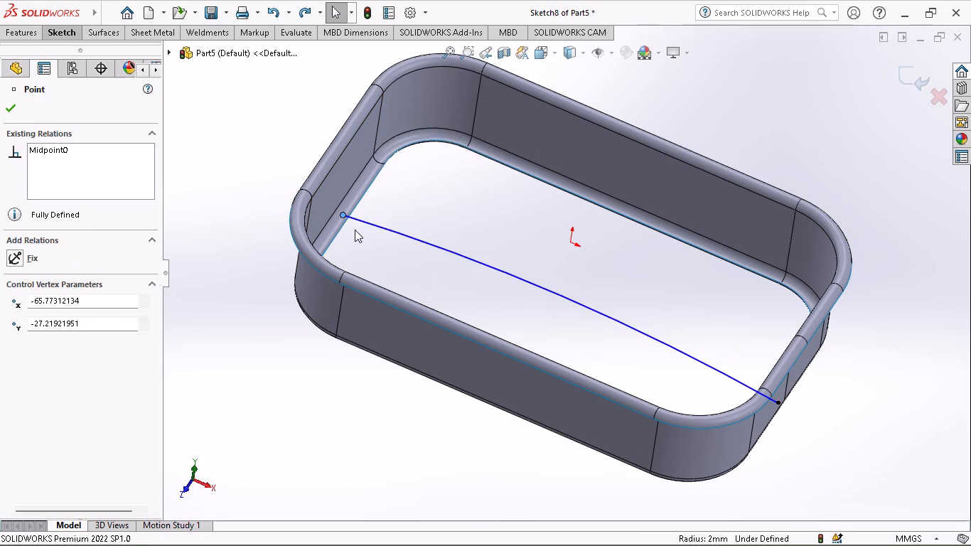
{"action": "key", "text": "ctrl+z"}
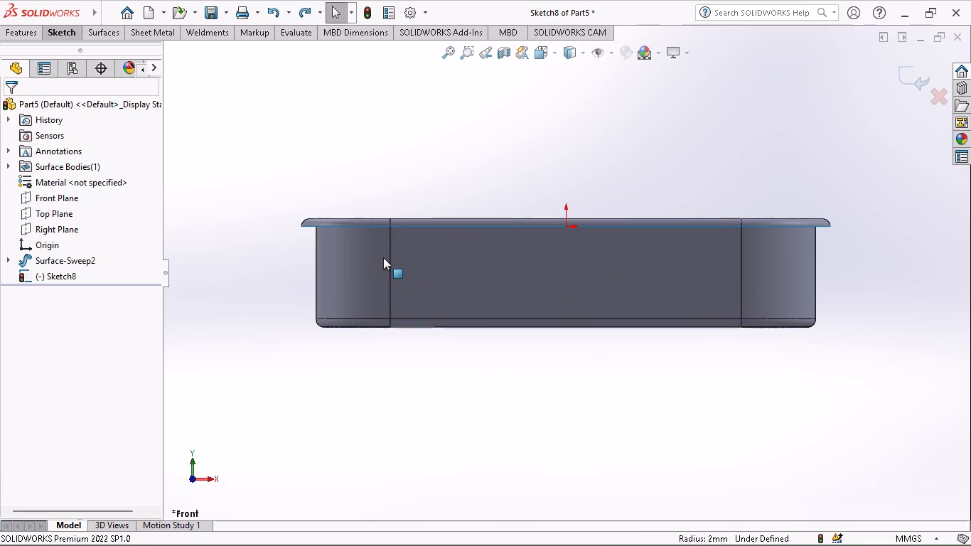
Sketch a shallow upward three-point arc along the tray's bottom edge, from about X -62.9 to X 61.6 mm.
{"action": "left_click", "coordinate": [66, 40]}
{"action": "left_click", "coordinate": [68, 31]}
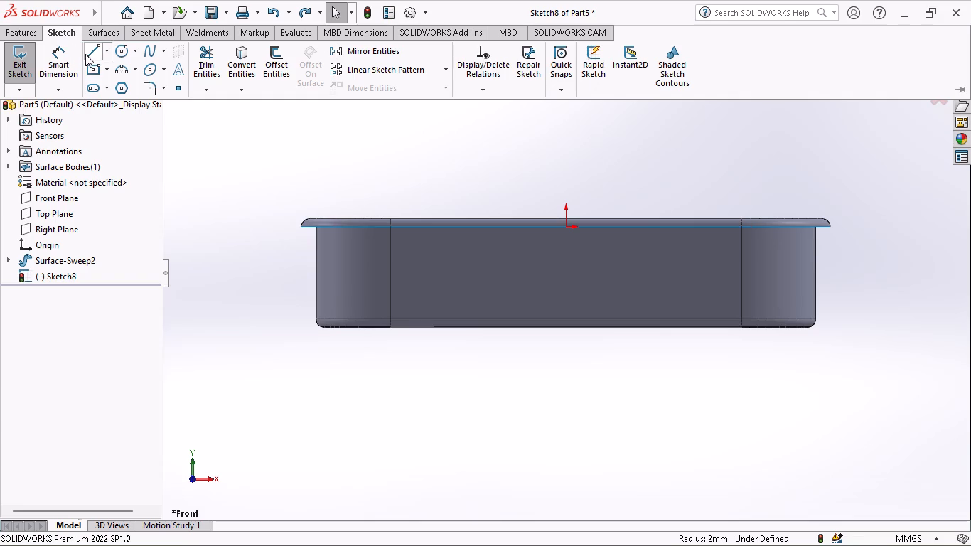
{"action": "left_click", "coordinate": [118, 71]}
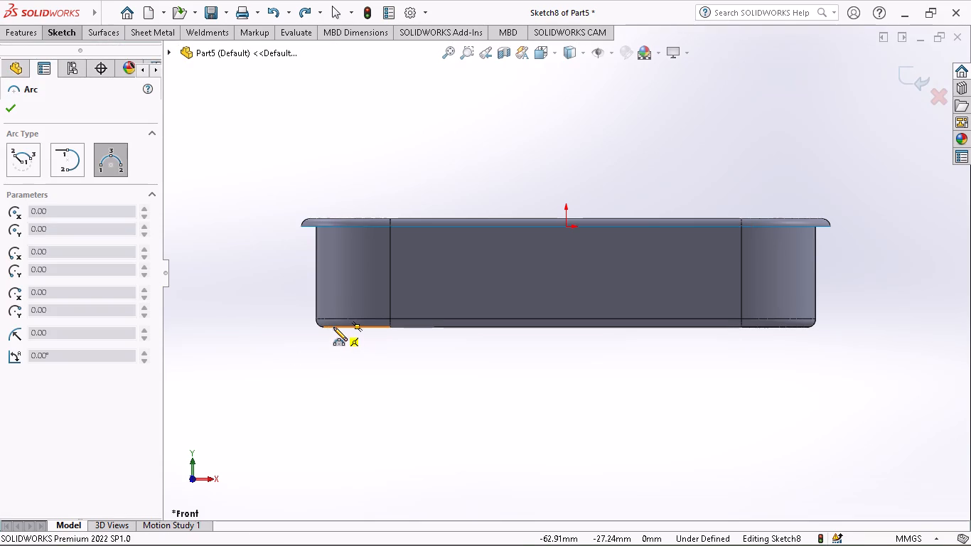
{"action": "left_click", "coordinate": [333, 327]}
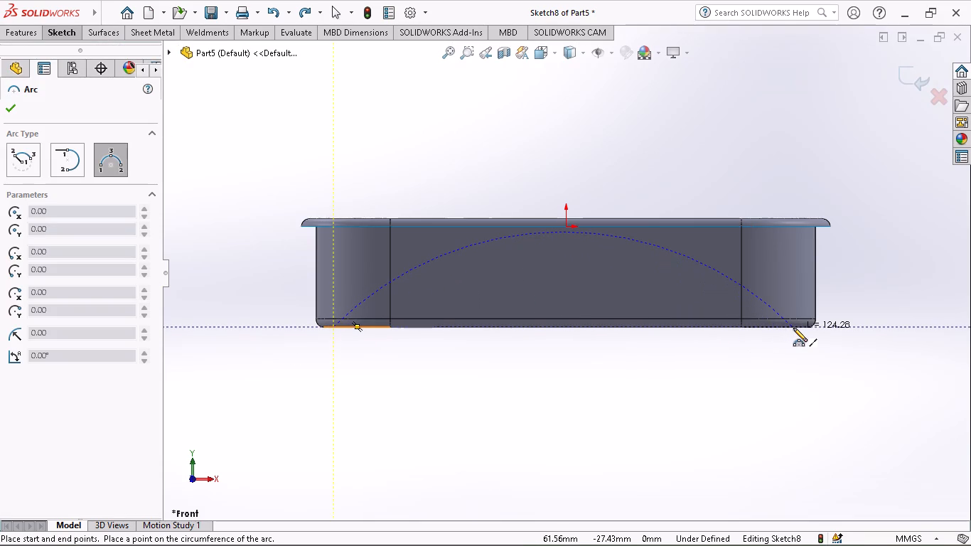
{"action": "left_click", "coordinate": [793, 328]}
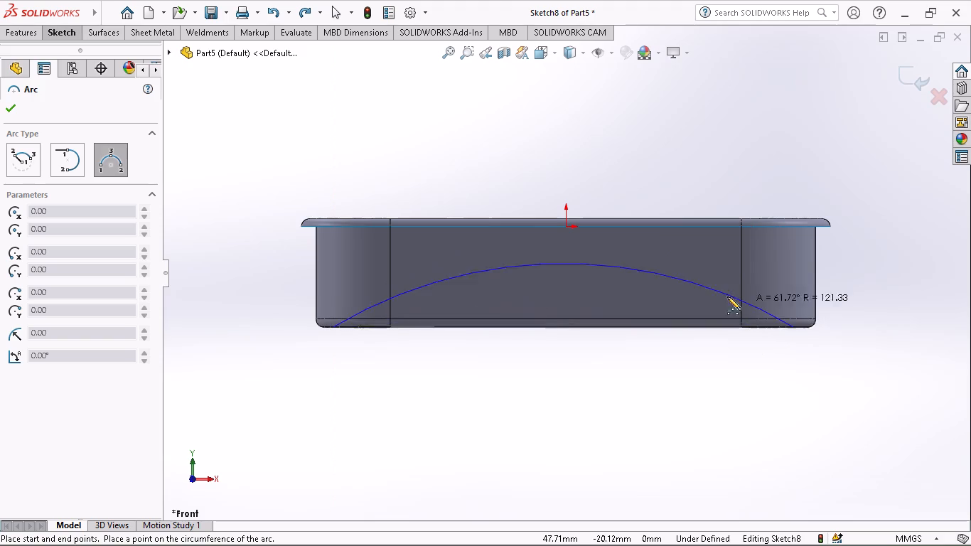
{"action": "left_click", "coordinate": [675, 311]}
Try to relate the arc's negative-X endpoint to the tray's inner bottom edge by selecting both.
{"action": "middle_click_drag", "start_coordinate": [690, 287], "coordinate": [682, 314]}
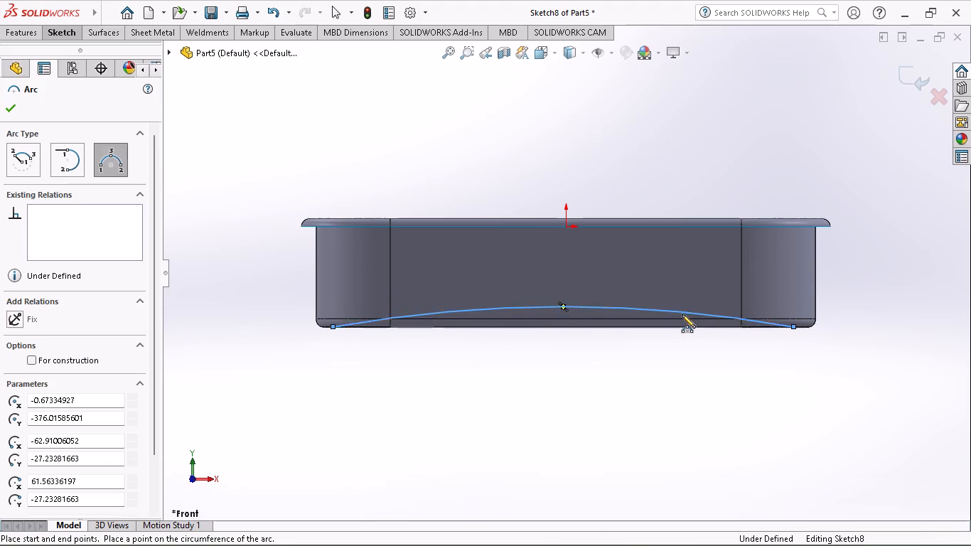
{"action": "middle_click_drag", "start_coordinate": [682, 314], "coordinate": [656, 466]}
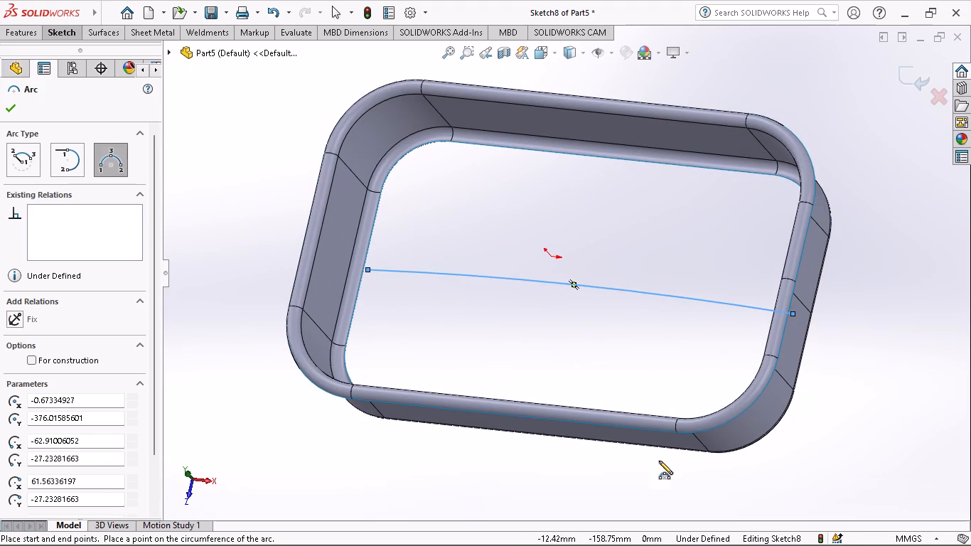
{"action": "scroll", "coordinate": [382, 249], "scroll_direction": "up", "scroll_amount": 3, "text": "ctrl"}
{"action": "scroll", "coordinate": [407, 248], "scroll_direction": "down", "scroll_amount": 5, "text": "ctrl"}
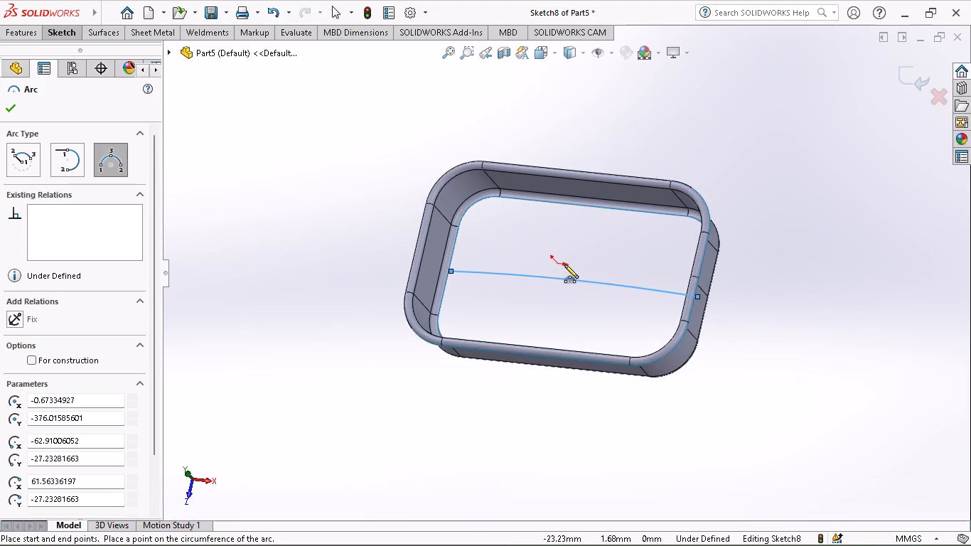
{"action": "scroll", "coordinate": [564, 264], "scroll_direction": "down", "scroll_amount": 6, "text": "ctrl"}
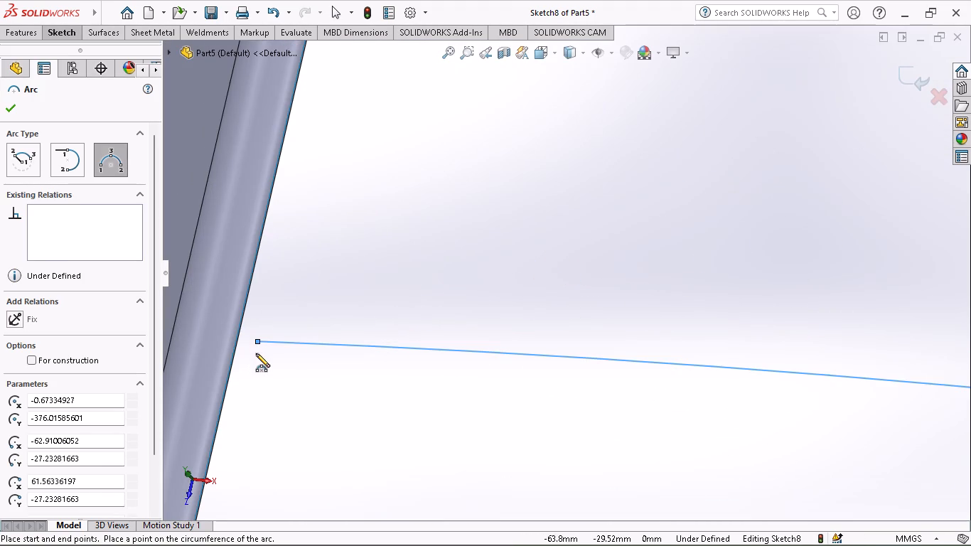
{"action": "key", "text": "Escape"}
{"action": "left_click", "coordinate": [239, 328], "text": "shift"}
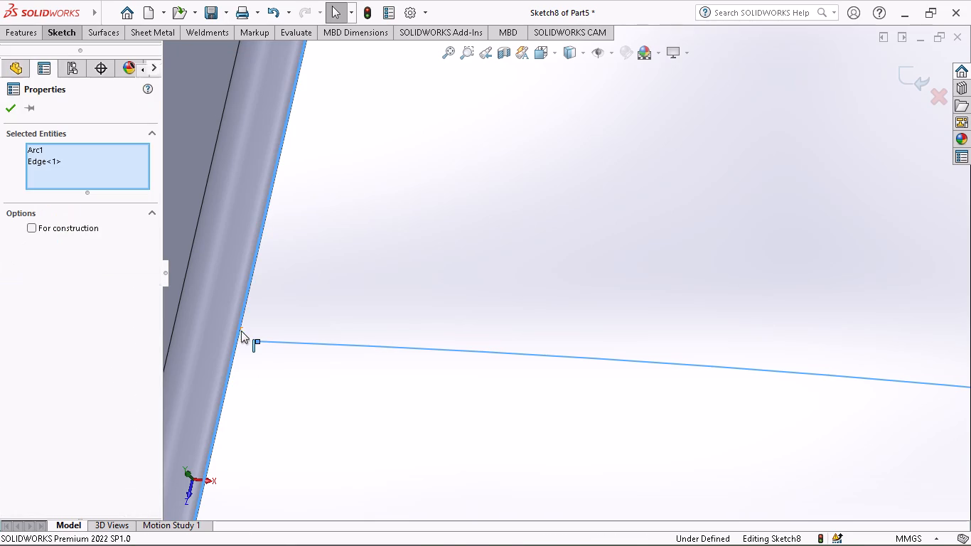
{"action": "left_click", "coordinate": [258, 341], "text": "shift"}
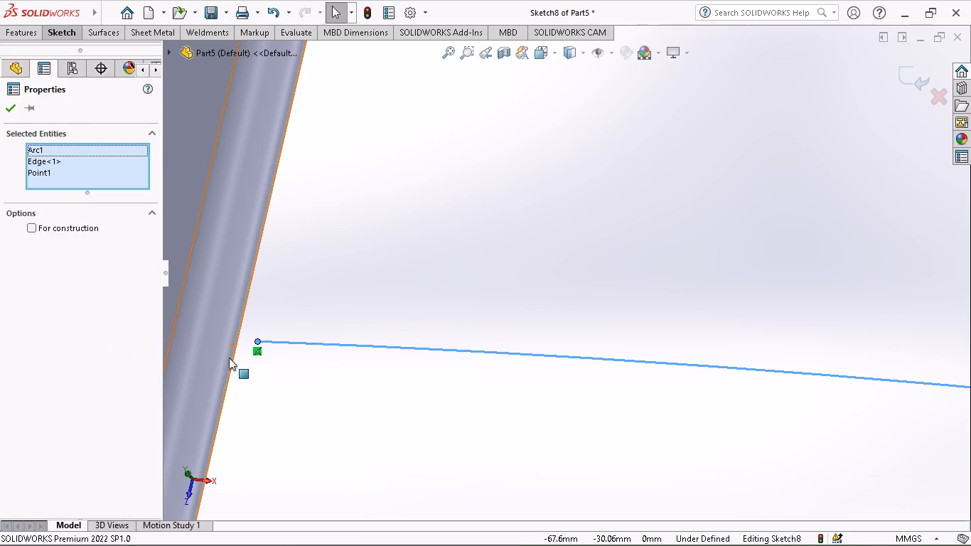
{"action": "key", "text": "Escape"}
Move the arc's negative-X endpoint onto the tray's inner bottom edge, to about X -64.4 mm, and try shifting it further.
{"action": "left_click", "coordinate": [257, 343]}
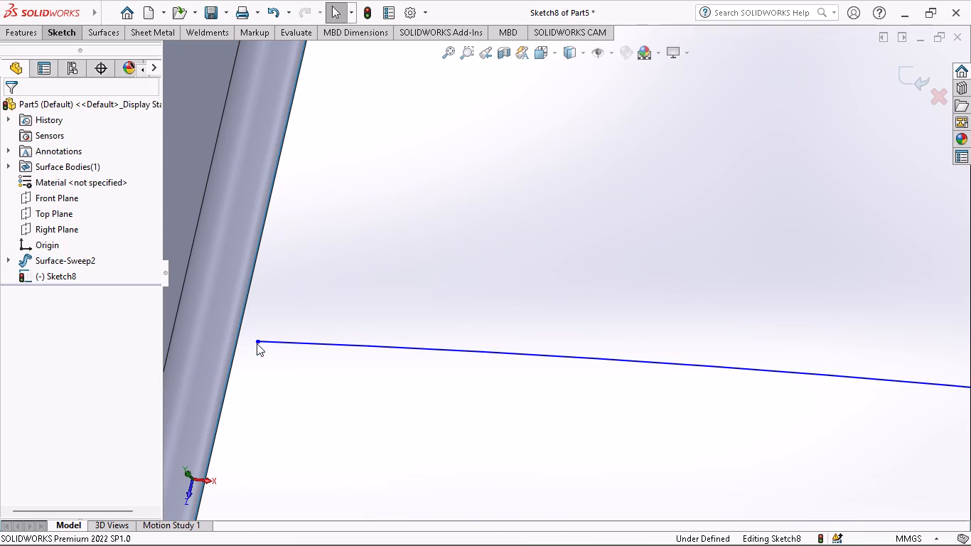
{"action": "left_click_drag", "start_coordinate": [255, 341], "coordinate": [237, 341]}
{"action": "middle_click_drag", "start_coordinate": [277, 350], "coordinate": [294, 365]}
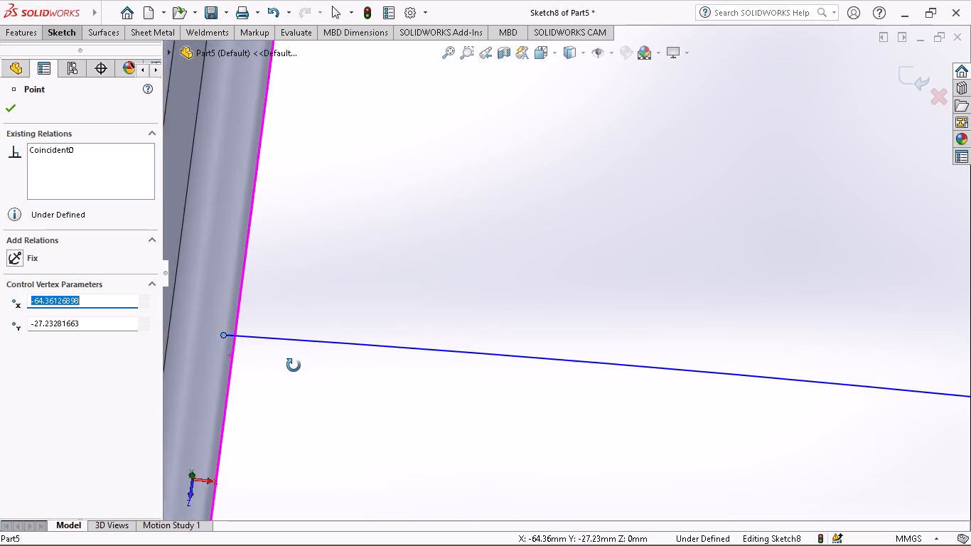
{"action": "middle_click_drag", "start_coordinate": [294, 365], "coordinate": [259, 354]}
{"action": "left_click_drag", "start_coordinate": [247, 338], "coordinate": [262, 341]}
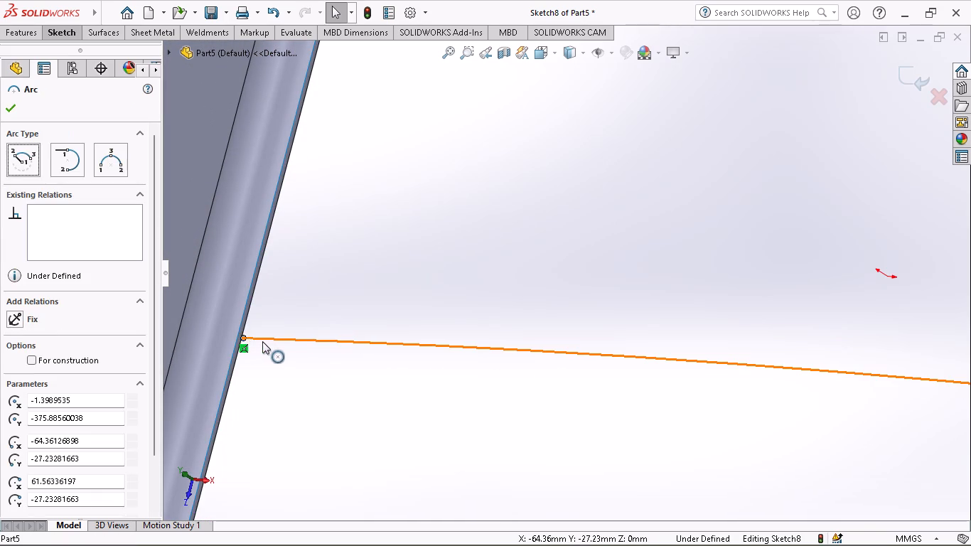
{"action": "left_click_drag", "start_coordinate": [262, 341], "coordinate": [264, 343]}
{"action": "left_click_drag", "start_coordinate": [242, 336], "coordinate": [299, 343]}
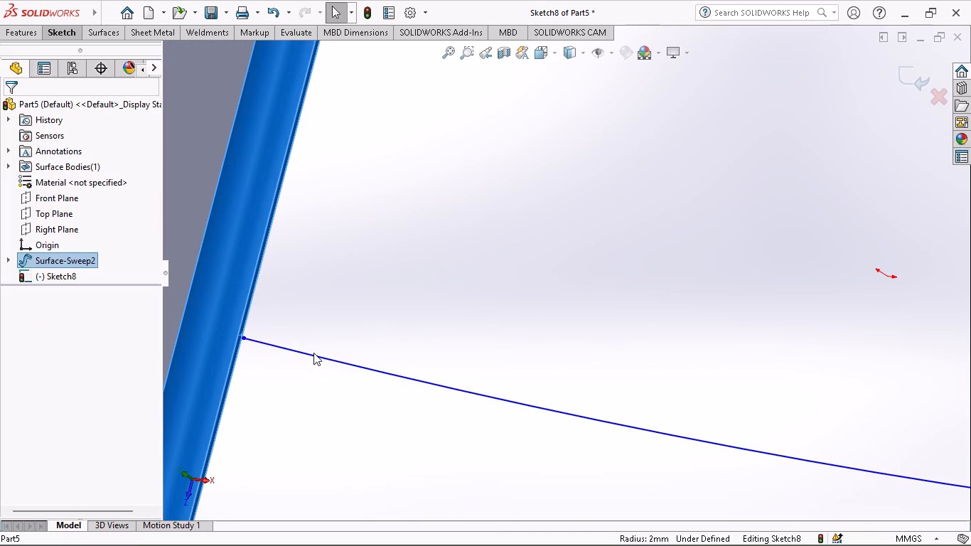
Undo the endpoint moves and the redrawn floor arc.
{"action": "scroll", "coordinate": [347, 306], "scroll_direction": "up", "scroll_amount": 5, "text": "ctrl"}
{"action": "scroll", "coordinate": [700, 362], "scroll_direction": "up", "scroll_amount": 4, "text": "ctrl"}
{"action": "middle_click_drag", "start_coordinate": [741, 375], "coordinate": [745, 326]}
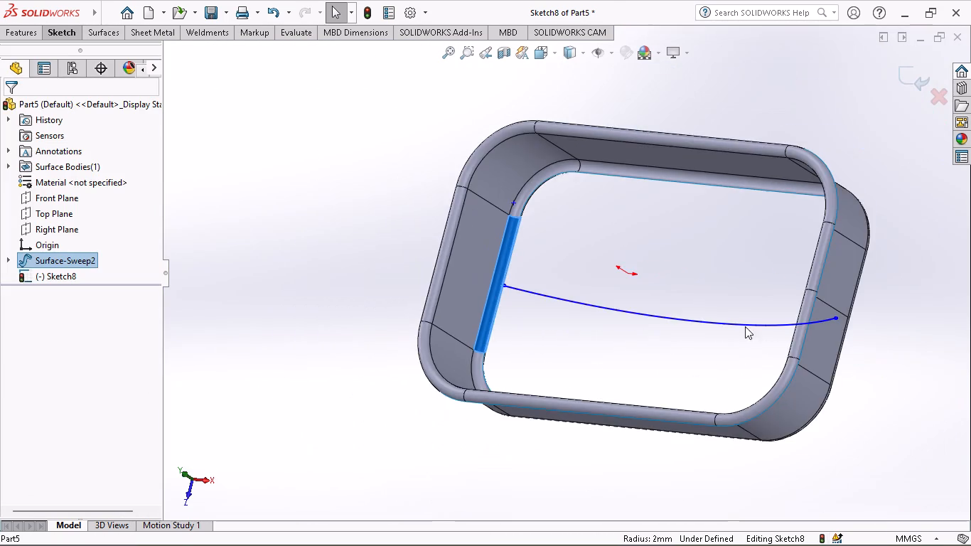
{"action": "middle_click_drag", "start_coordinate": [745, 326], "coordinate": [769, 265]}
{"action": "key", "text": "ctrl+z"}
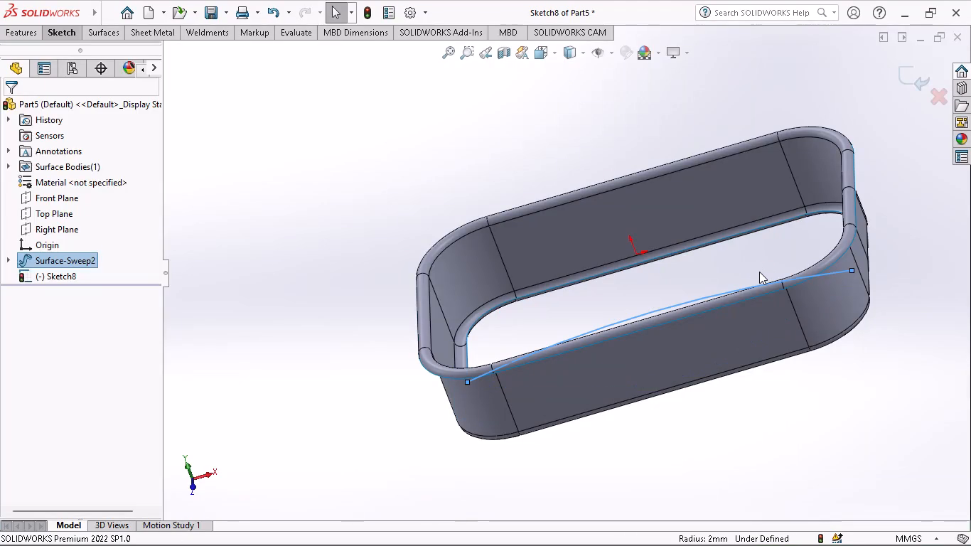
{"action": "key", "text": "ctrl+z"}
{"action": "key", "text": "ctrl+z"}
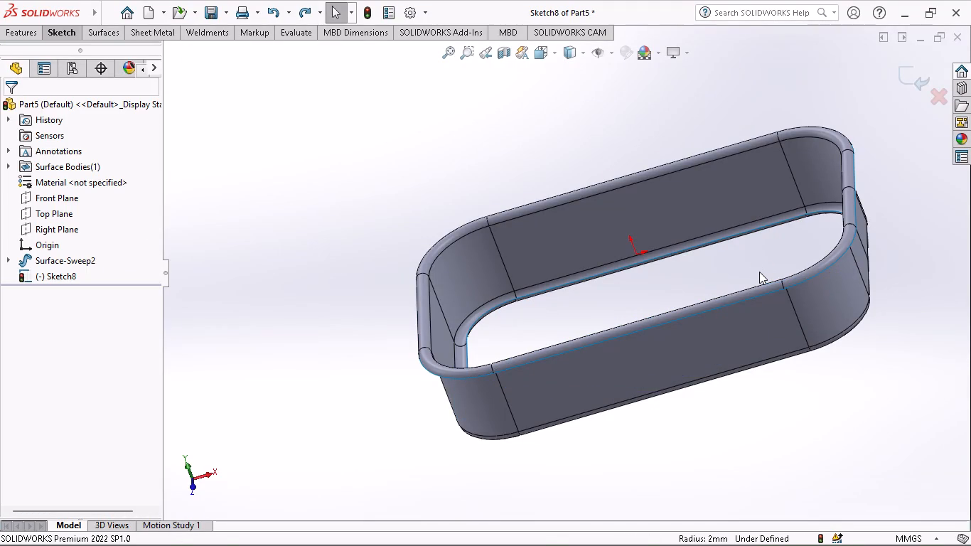
Switch the tray's display style to wireframe.
{"action": "left_click", "coordinate": [581, 55]}
{"action": "left_click", "coordinate": [578, 152]}
{"action": "middle_click_drag", "start_coordinate": [605, 285], "coordinate": [609, 252]}
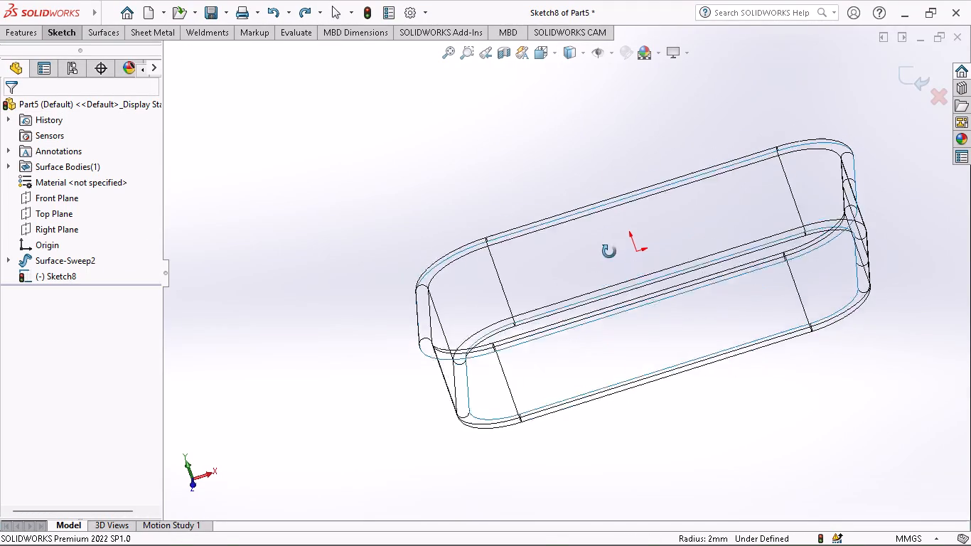
{"action": "middle_click_drag", "start_coordinate": [609, 252], "coordinate": [638, 253]}
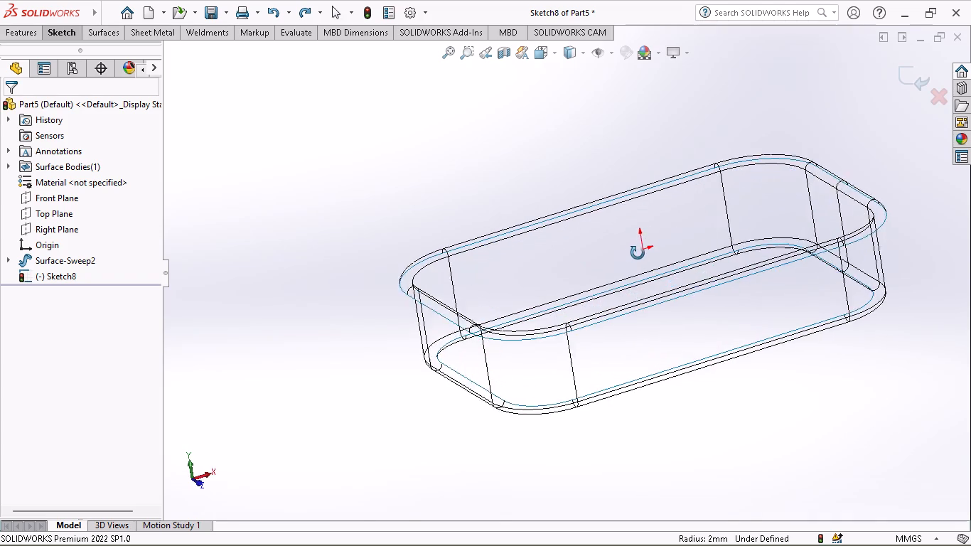
{"action": "middle_click_drag", "start_coordinate": [638, 253], "coordinate": [611, 272]}
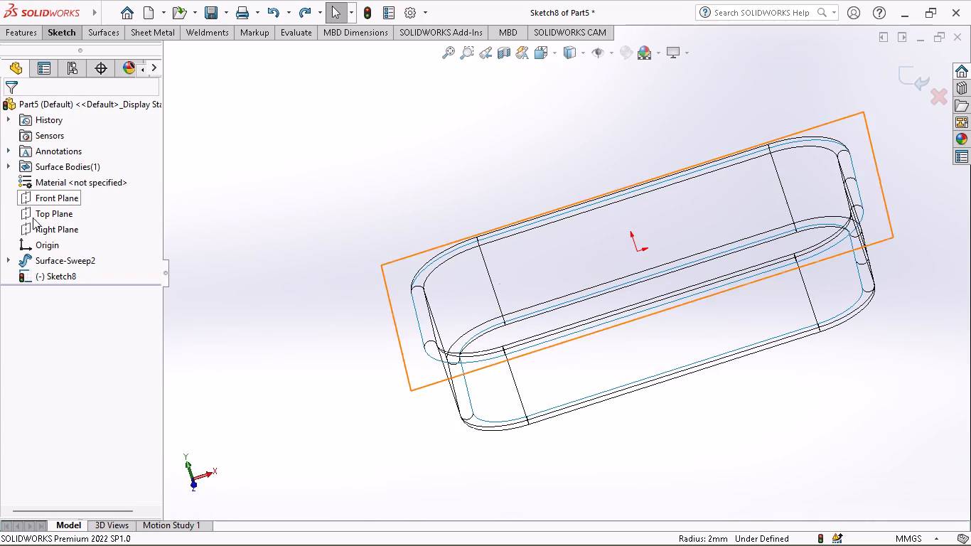
Start a new Front Plane sketch and draw a shallow upward three-point arc ending about 63.6 mm either side of the origin, at Y -24.3 mm.
{"action": "left_click", "coordinate": [32, 202]}
{"action": "left_click", "coordinate": [41, 186]}
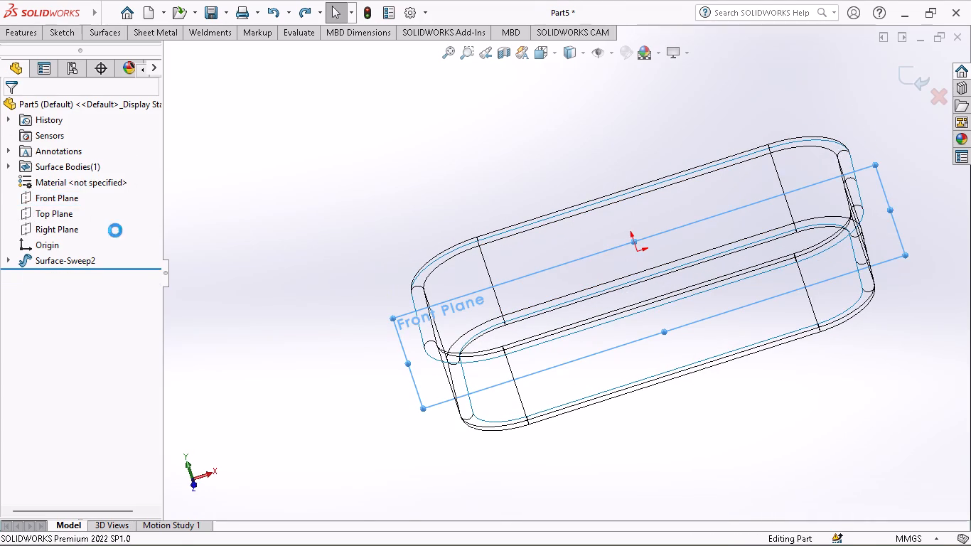
{"action": "left_click", "coordinate": [52, 195]}
{"action": "left_click", "coordinate": [63, 173]}
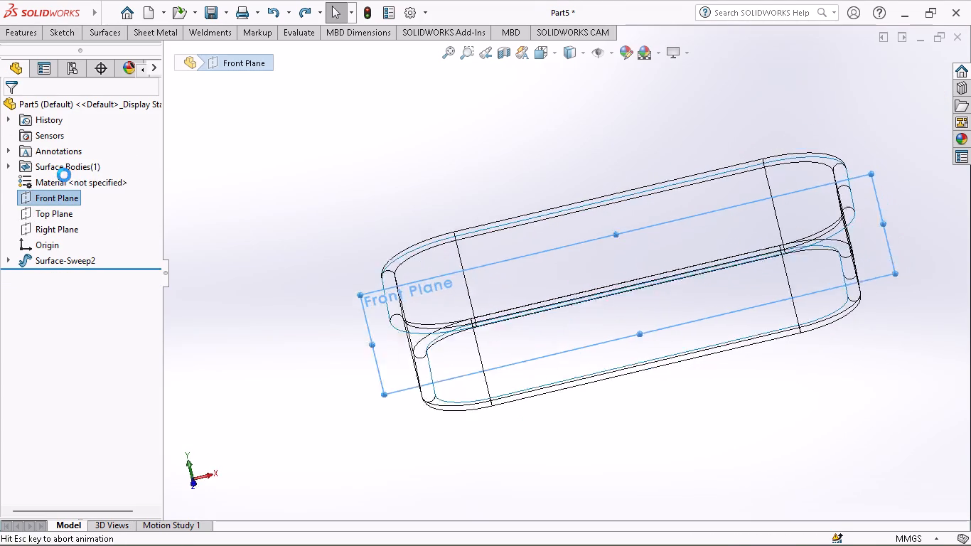
{"action": "middle_click_drag", "start_coordinate": [490, 212], "coordinate": [491, 251]}
{"action": "left_click", "coordinate": [50, 36]}
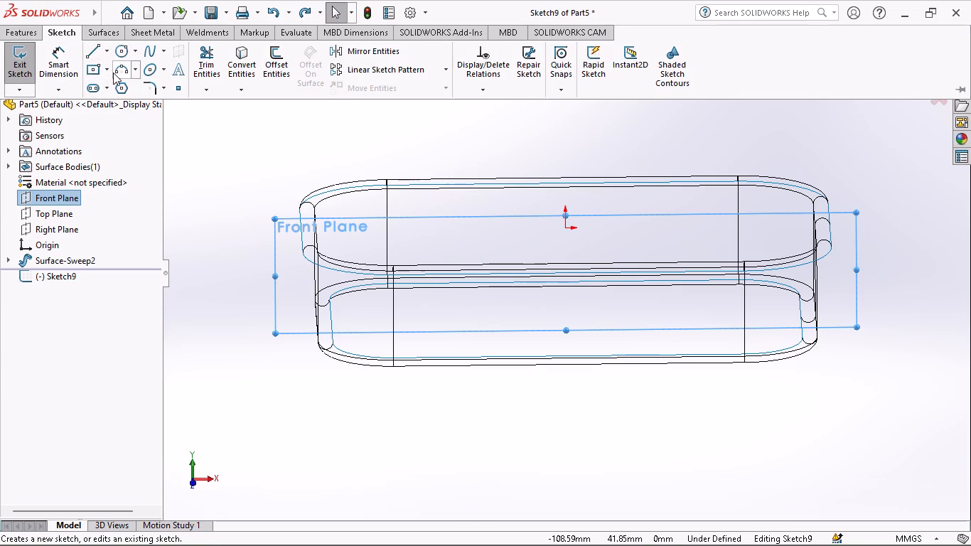
{"action": "left_click", "coordinate": [113, 73]}
{"action": "left_click", "coordinate": [331, 317]}
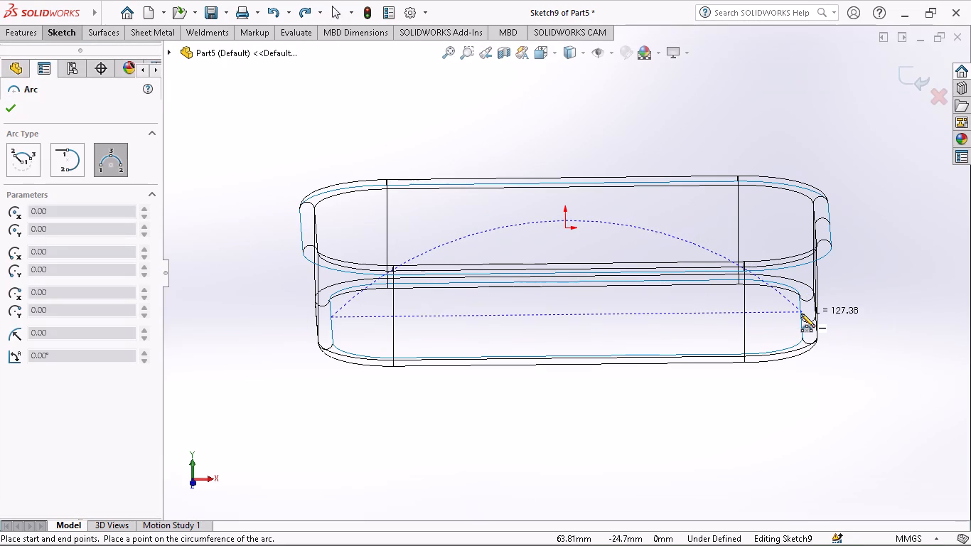
{"action": "left_click", "coordinate": [801, 314]}
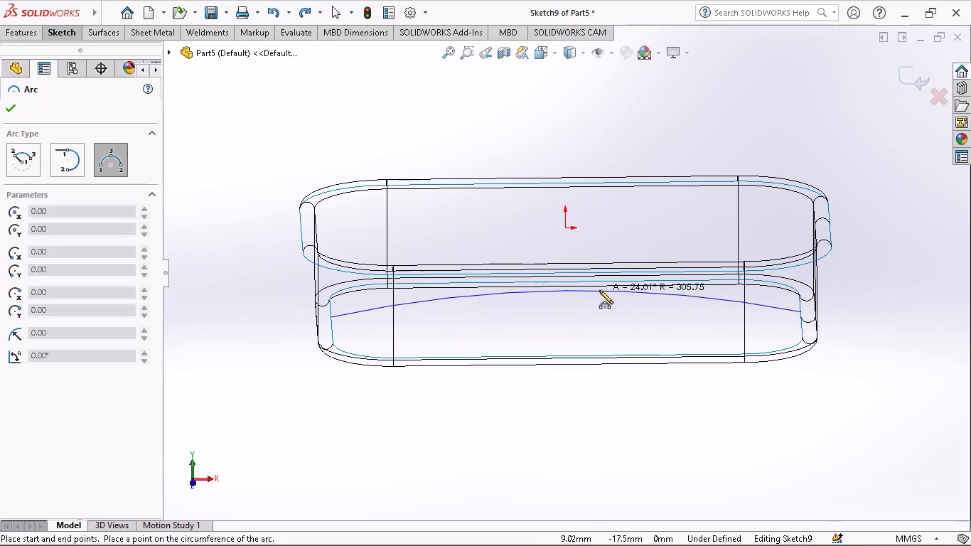
{"action": "middle_click_drag", "start_coordinate": [599, 290], "coordinate": [599, 249]}
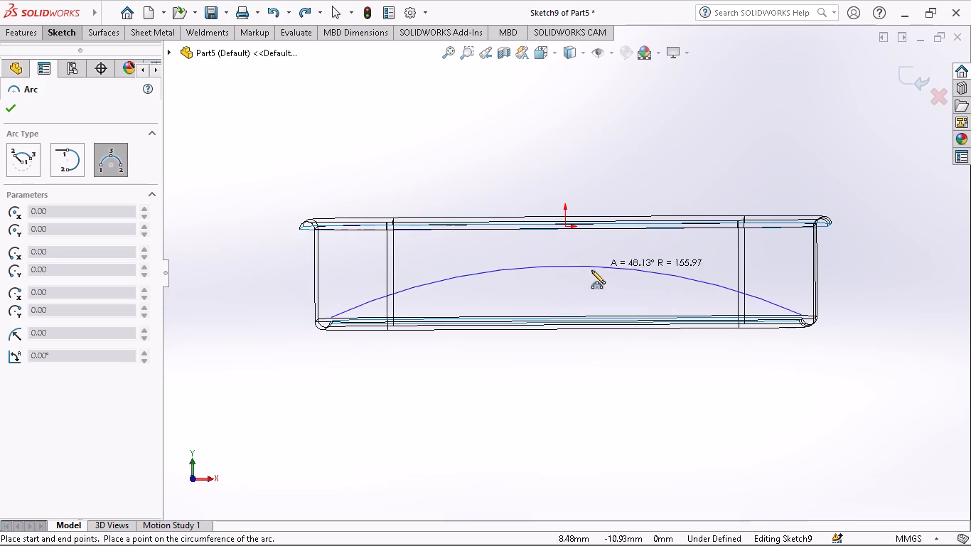
{"action": "left_click", "coordinate": [573, 302]}
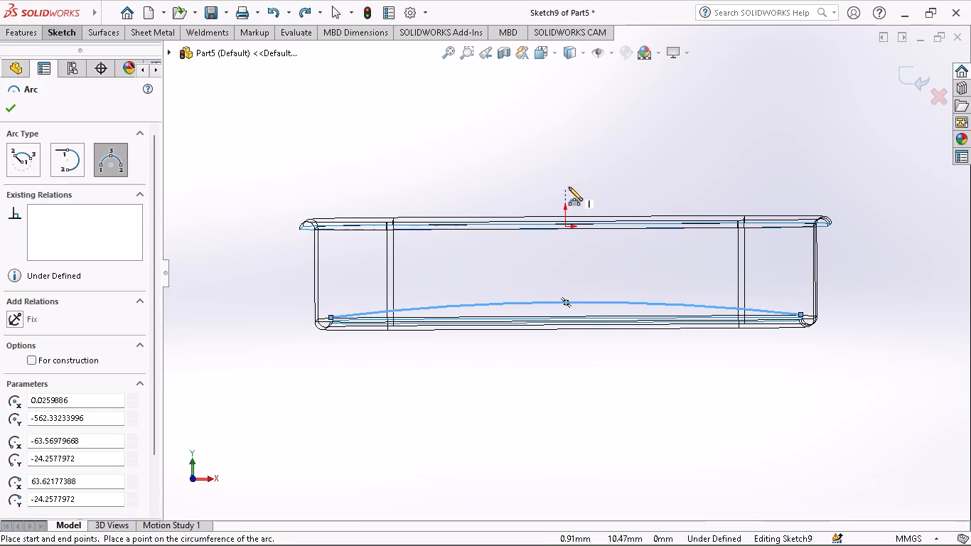
{"action": "middle_click_drag", "start_coordinate": [569, 187], "coordinate": [547, 271]}
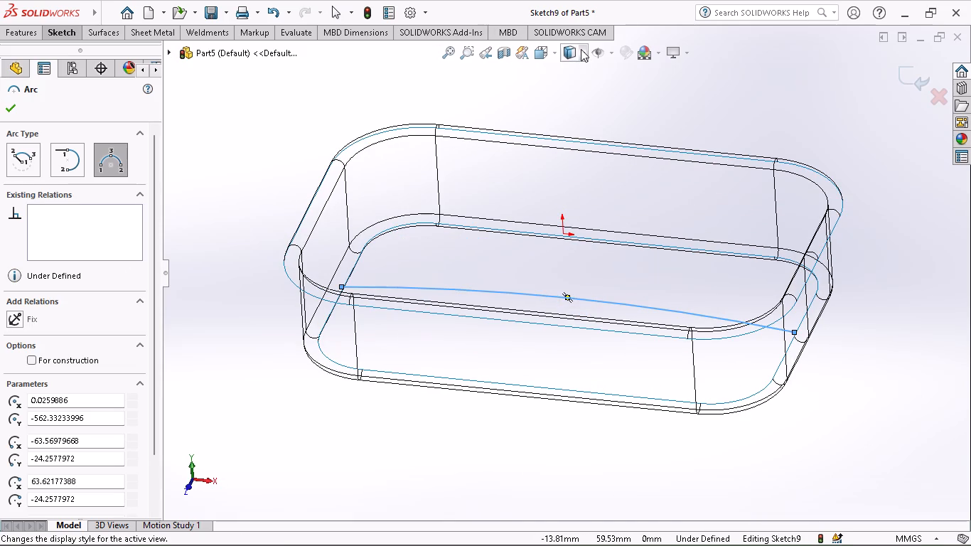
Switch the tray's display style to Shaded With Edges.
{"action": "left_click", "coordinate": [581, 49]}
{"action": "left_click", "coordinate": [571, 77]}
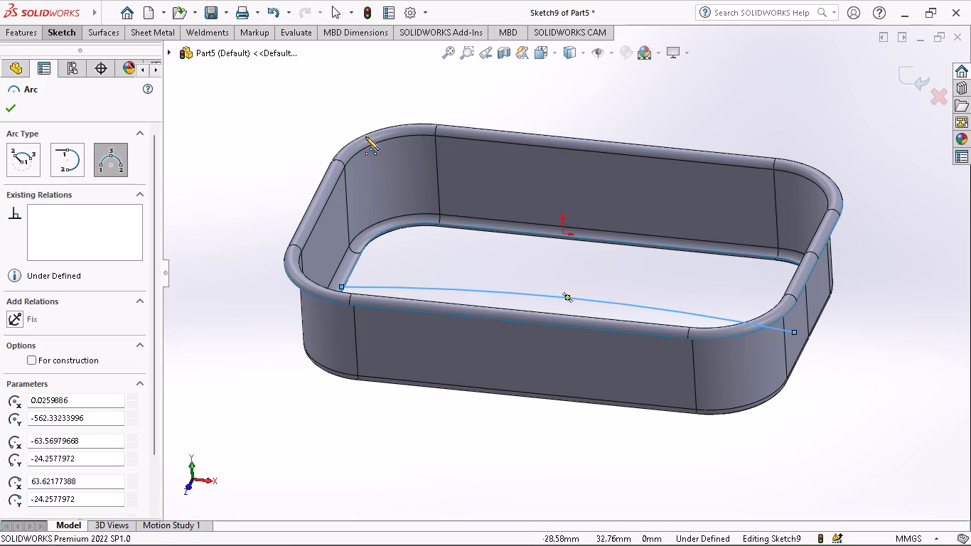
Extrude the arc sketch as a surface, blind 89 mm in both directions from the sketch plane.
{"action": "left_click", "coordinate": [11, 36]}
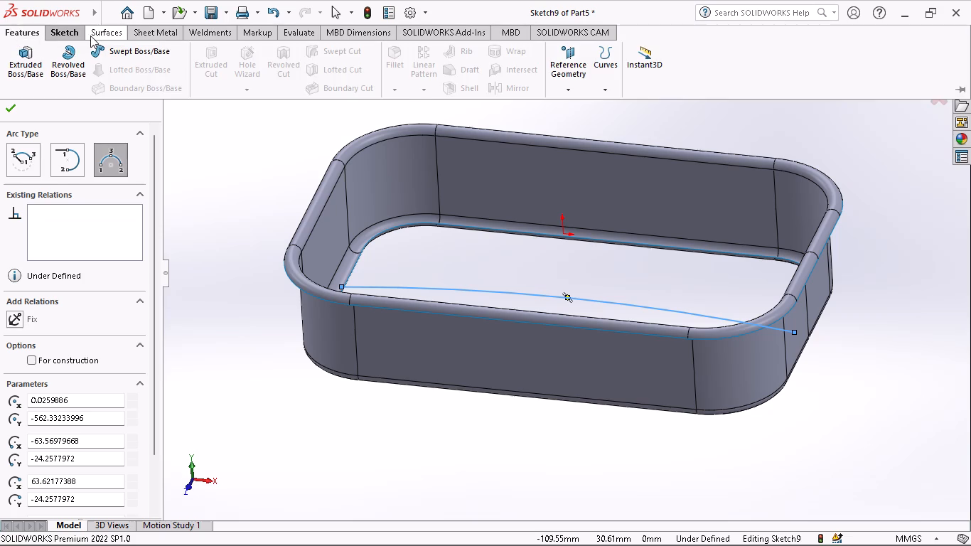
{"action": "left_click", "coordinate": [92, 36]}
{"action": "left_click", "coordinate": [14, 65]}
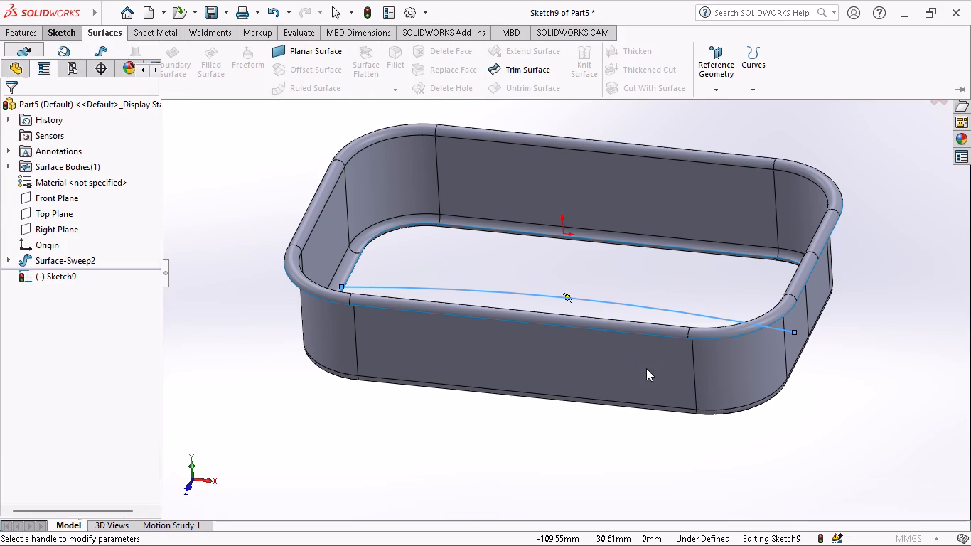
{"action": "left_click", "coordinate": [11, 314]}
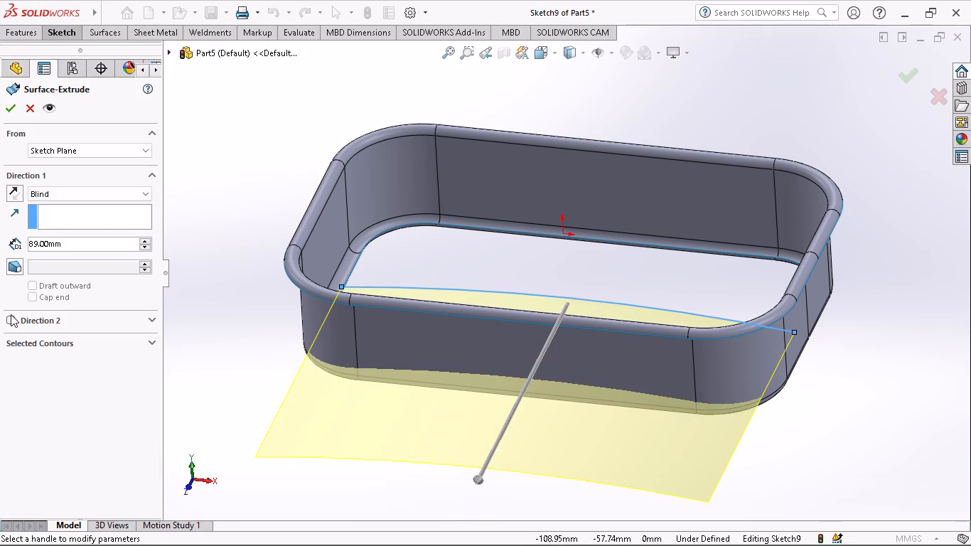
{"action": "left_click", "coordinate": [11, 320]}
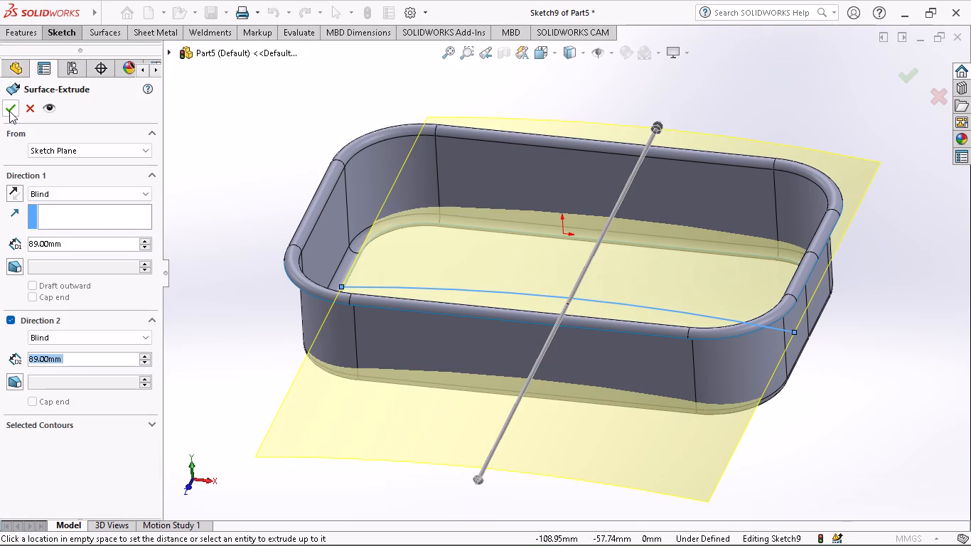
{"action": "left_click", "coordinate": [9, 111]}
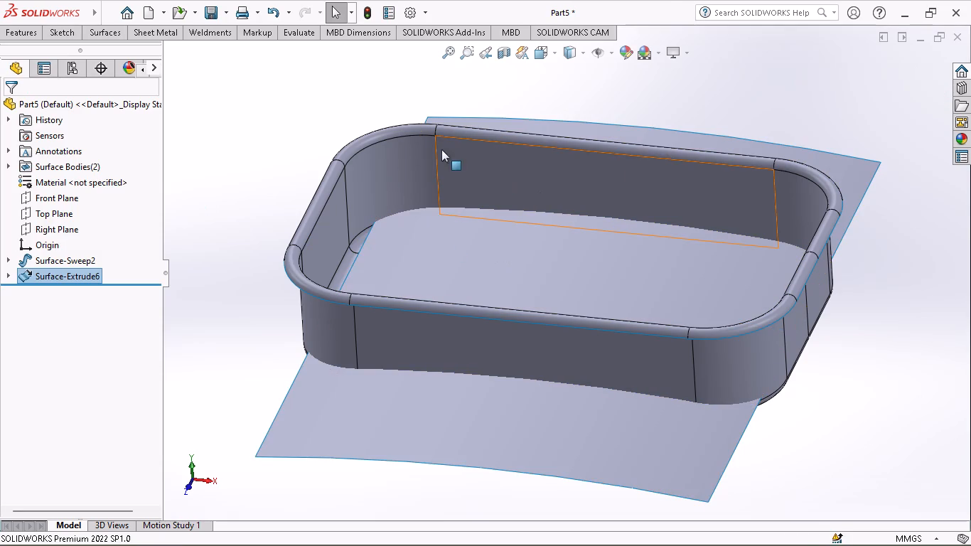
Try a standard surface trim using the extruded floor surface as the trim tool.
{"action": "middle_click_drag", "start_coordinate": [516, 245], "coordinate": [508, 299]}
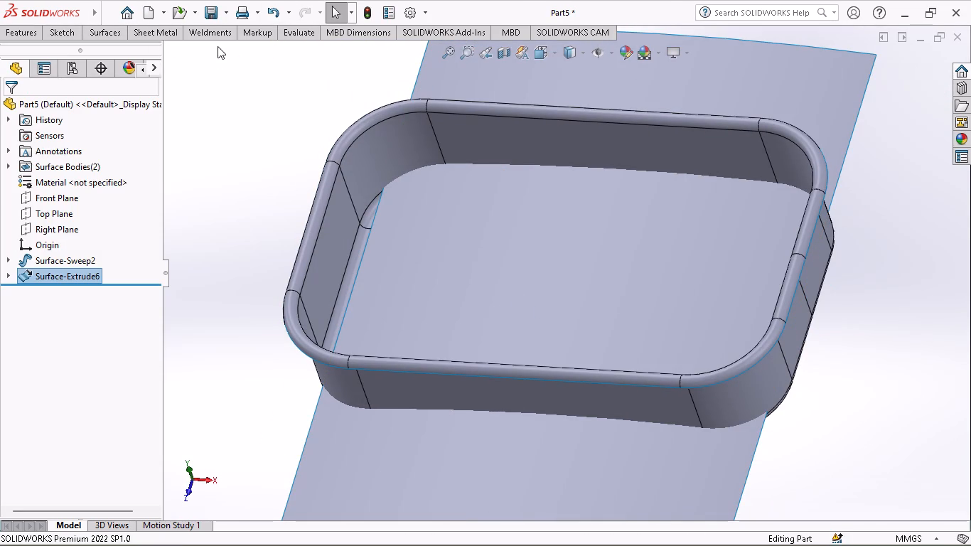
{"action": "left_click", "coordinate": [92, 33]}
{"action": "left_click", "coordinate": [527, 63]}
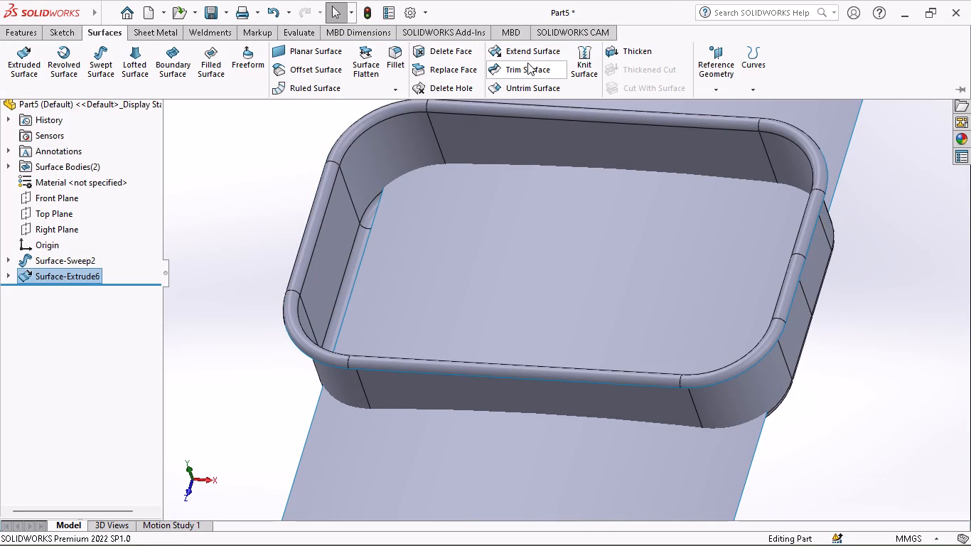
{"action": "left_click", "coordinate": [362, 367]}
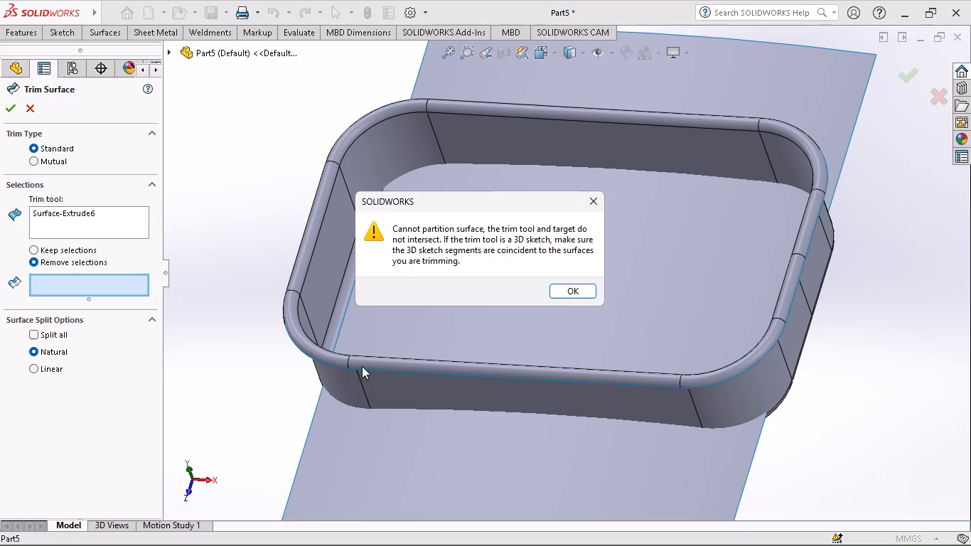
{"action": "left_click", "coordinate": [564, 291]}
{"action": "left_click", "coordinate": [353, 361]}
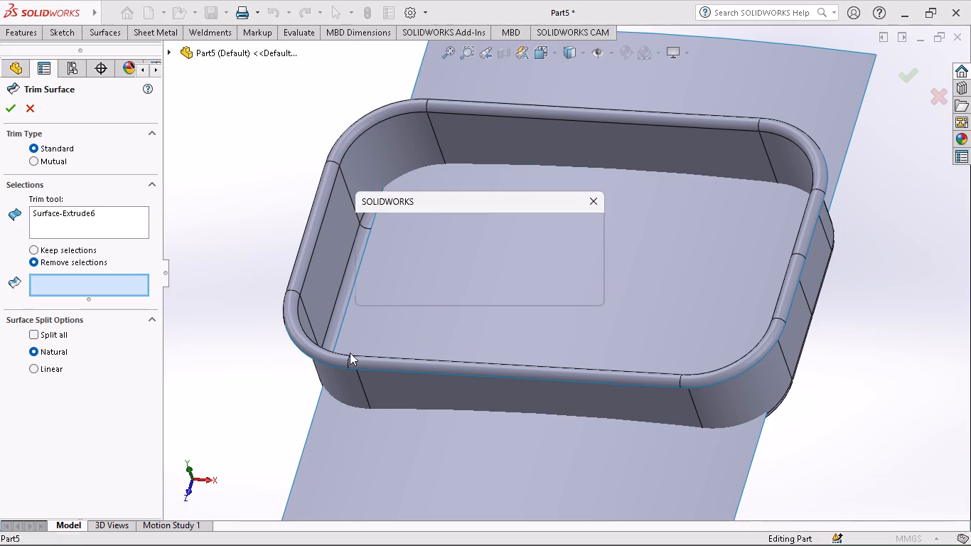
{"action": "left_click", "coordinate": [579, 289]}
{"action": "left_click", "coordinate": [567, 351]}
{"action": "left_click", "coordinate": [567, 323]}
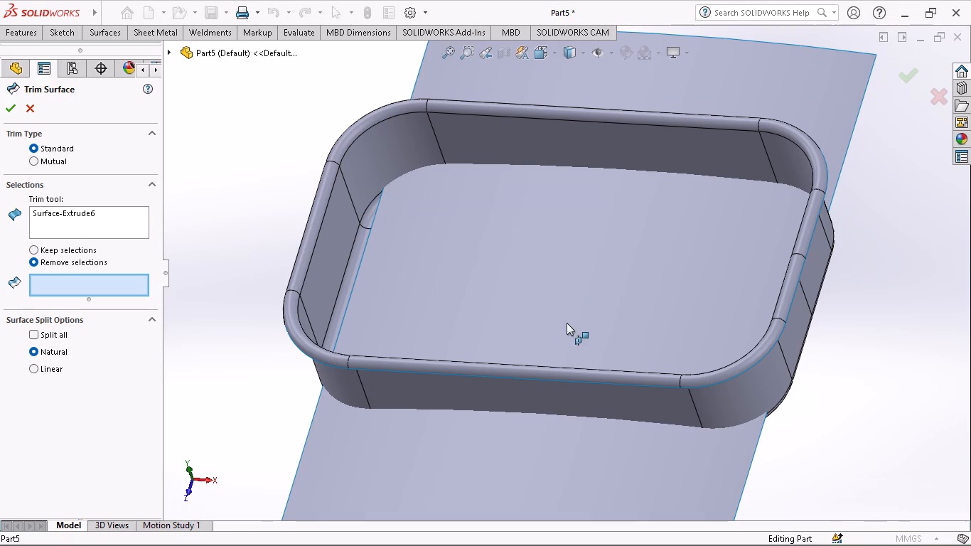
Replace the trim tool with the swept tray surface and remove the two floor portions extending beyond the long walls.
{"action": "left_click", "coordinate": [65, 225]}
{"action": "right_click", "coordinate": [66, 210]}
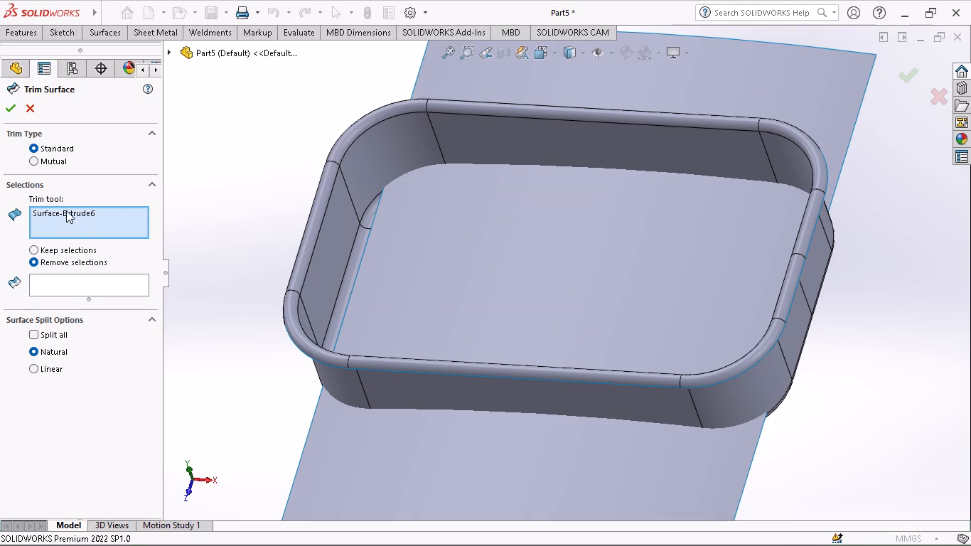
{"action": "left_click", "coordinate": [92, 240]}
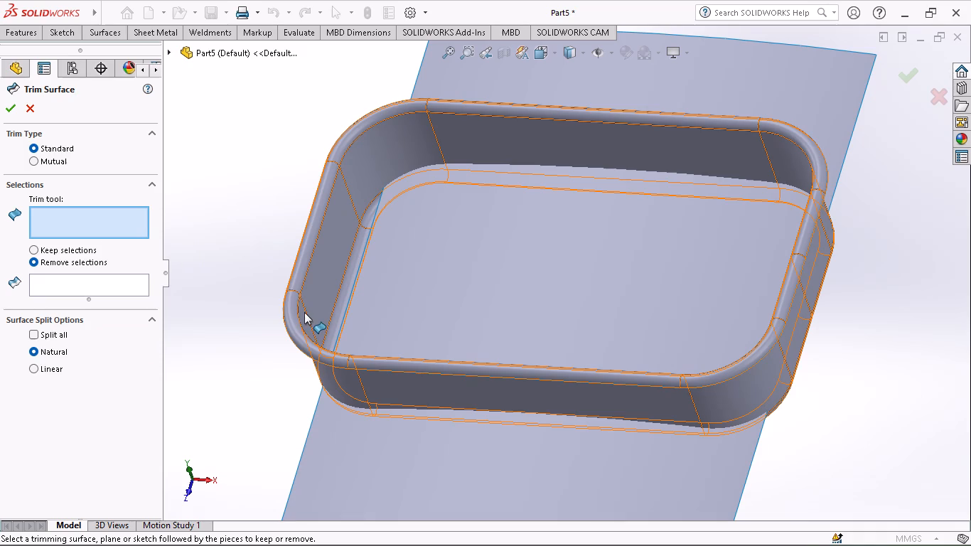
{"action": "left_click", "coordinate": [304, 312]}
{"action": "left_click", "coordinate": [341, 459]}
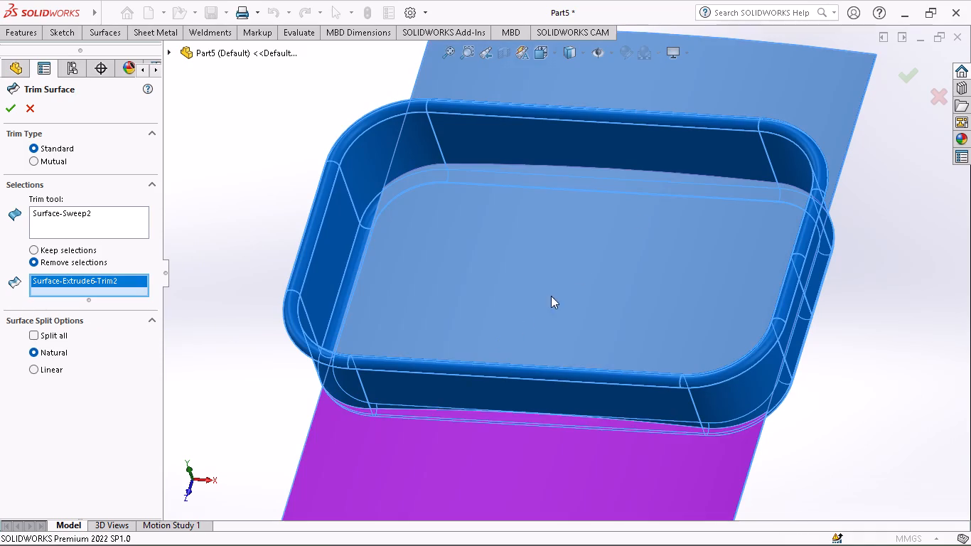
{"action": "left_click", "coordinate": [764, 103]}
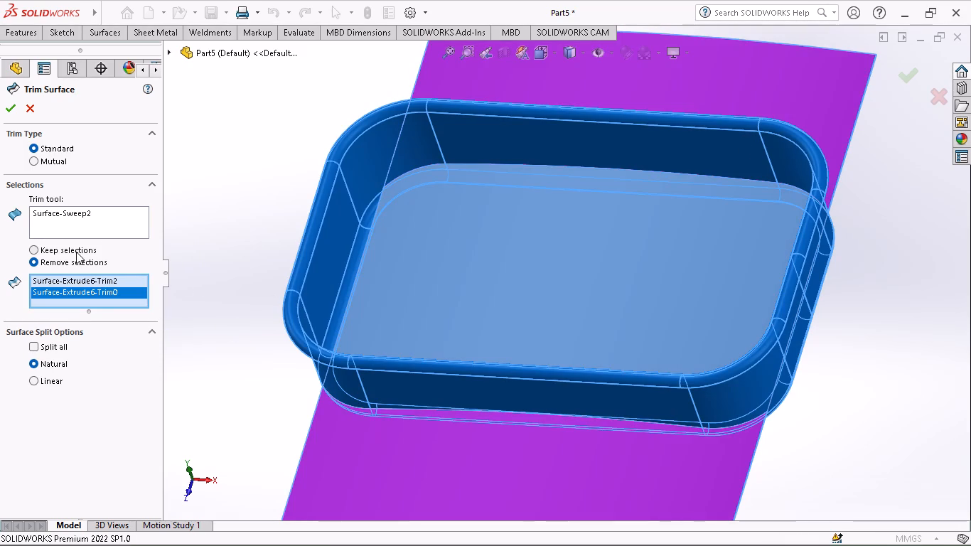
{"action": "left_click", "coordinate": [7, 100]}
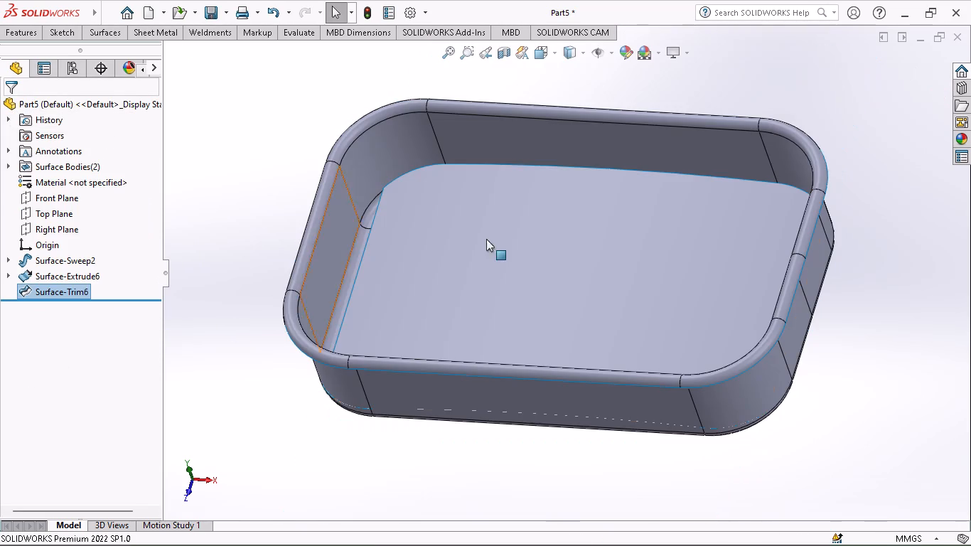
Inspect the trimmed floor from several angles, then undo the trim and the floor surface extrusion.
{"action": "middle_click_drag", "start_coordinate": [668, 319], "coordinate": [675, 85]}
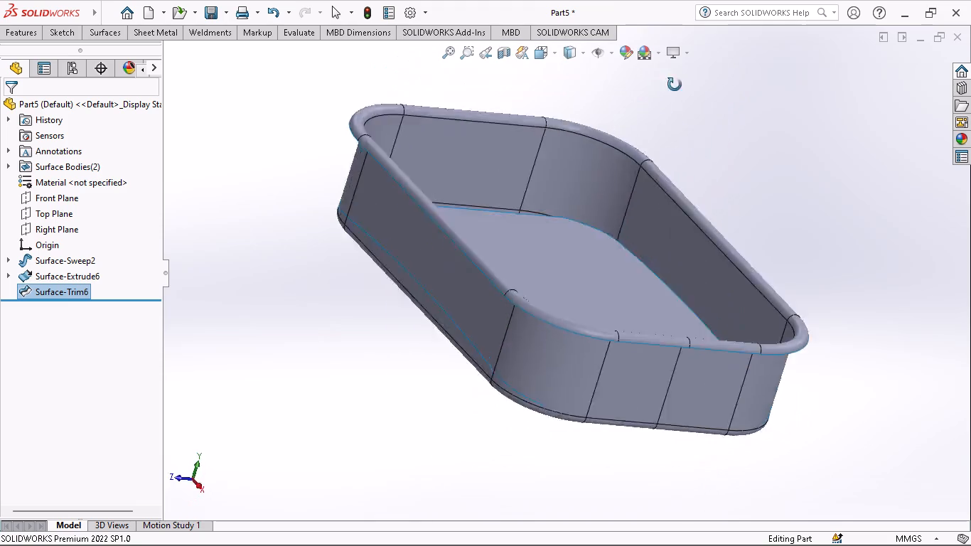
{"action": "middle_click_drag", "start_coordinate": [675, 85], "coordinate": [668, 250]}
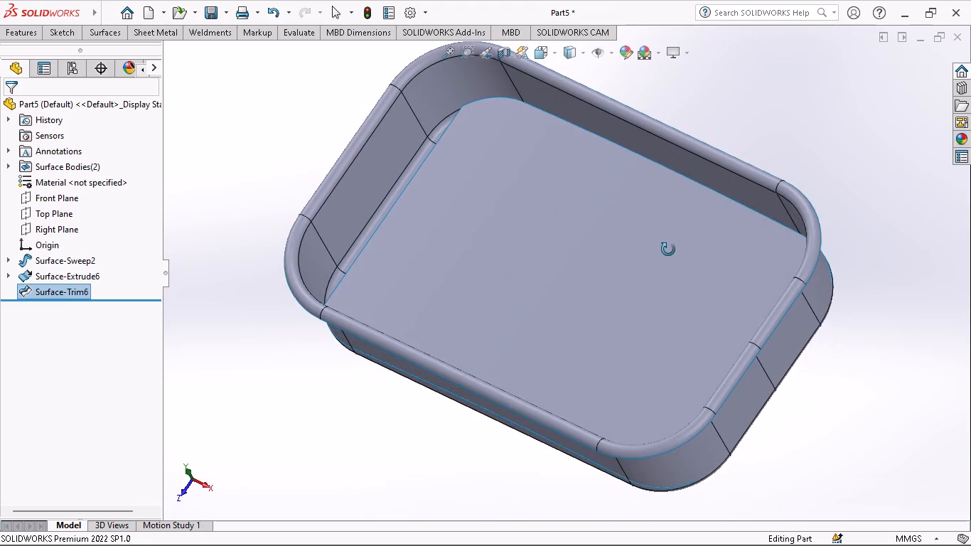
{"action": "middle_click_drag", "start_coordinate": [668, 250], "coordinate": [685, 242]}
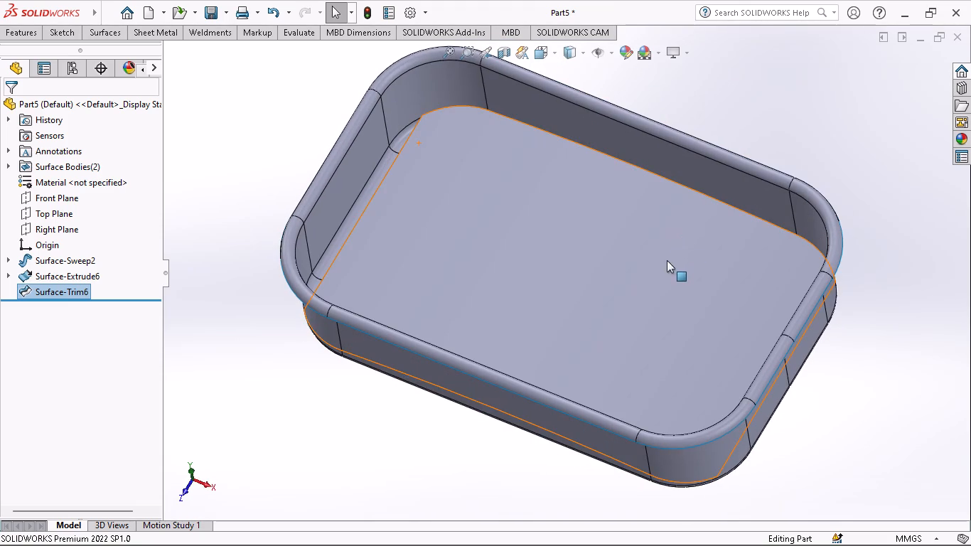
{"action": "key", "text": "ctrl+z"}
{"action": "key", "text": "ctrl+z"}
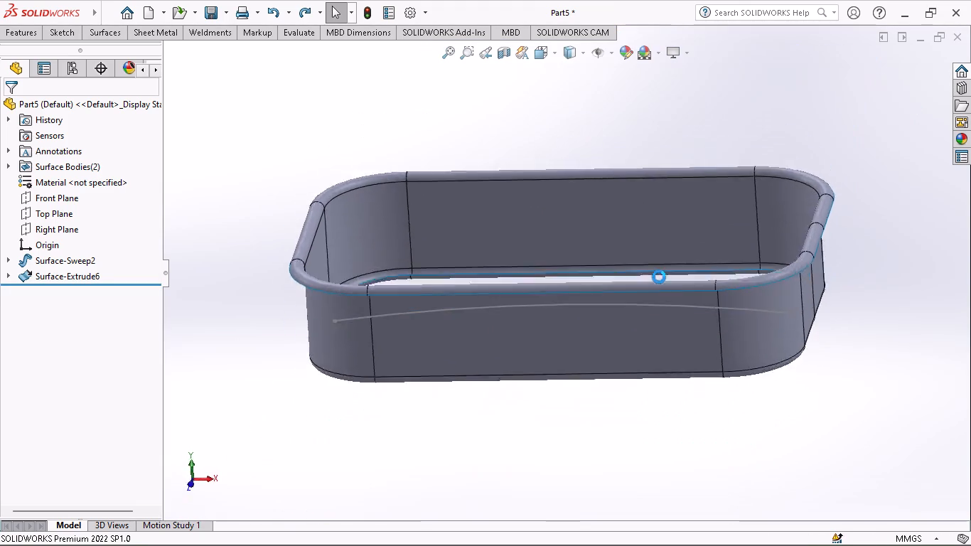
In wireframe display, add a Pierce relation between the arc's negative-X endpoint and the tray's inner bottom edge on that side.
{"action": "middle_click_drag", "start_coordinate": [396, 327], "coordinate": [399, 399]}
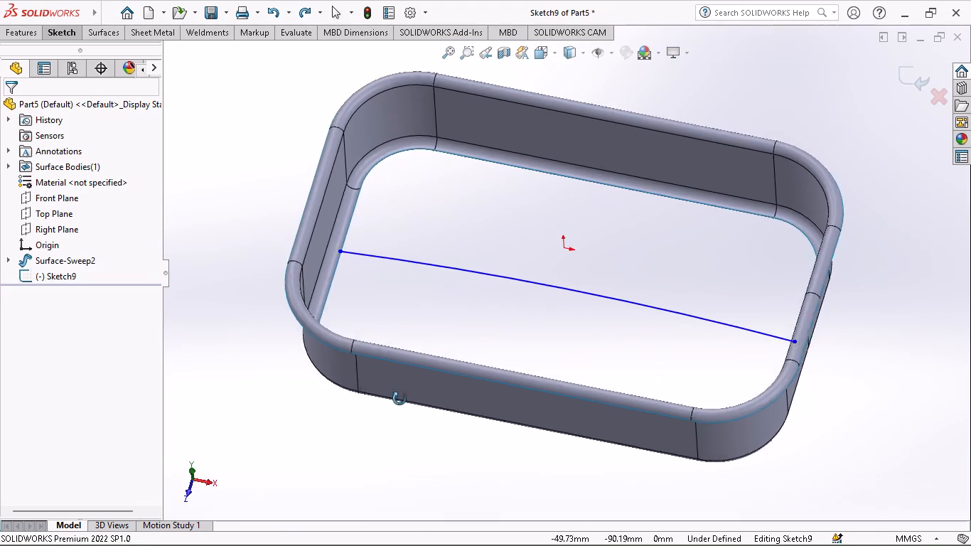
{"action": "middle_click_drag", "start_coordinate": [399, 399], "coordinate": [416, 417]}
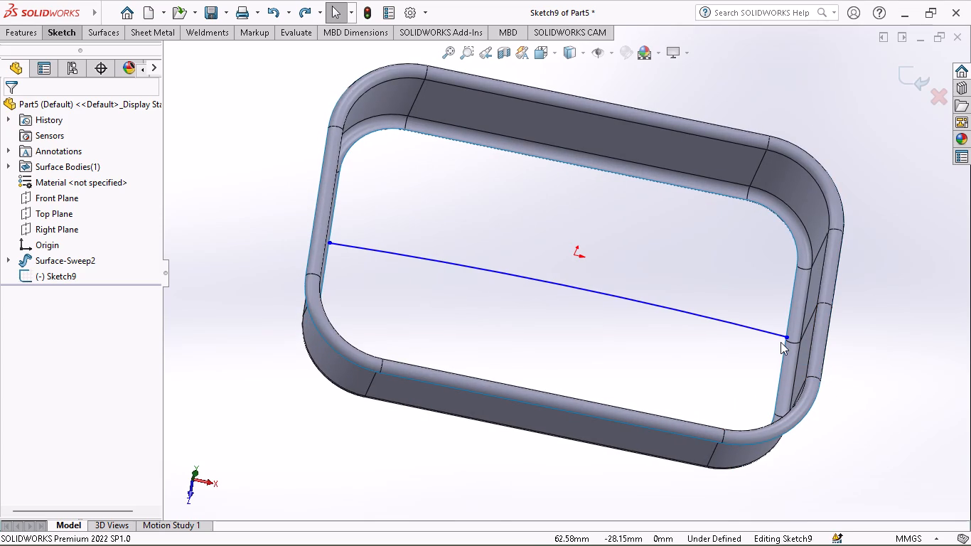
{"action": "middle_click_drag", "start_coordinate": [341, 277], "coordinate": [318, 273]}
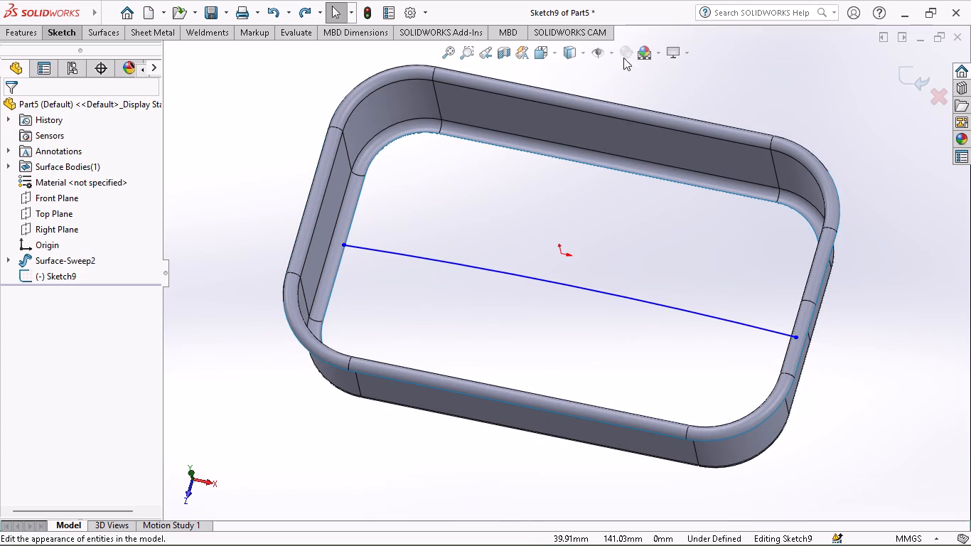
{"action": "left_click", "coordinate": [583, 55]}
{"action": "left_click", "coordinate": [567, 159]}
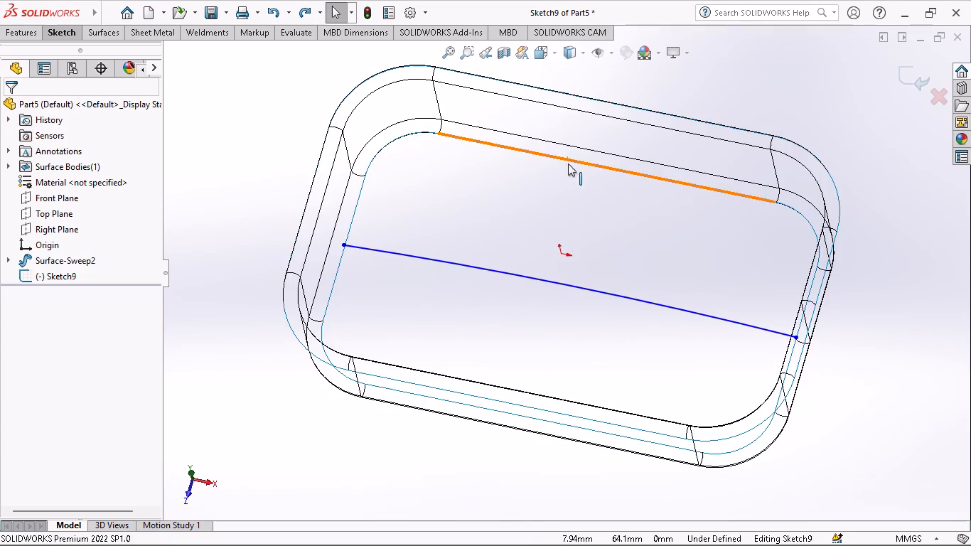
{"action": "middle_click_drag", "start_coordinate": [626, 337], "coordinate": [640, 194]}
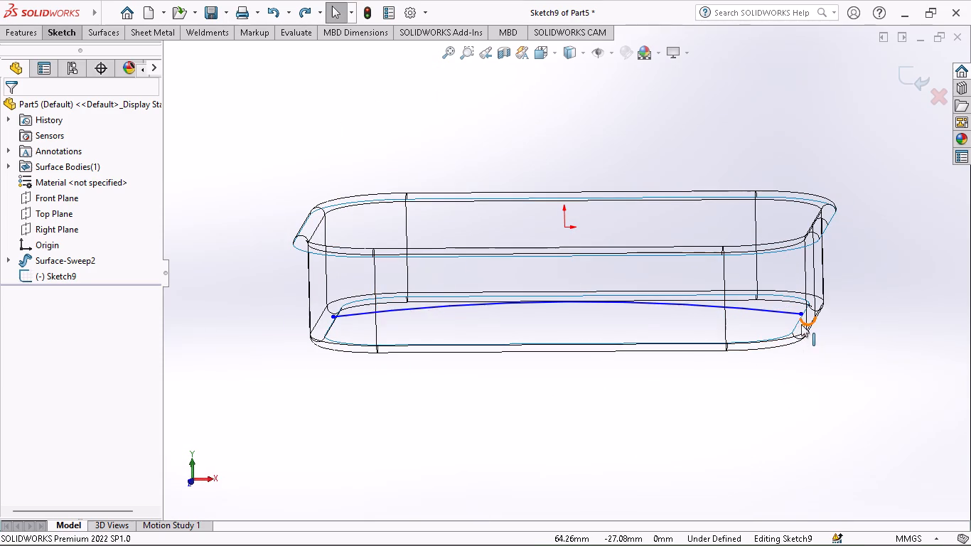
{"action": "left_click", "coordinate": [330, 330], "text": "shift"}
{"action": "left_click", "coordinate": [332, 316], "text": "shift"}
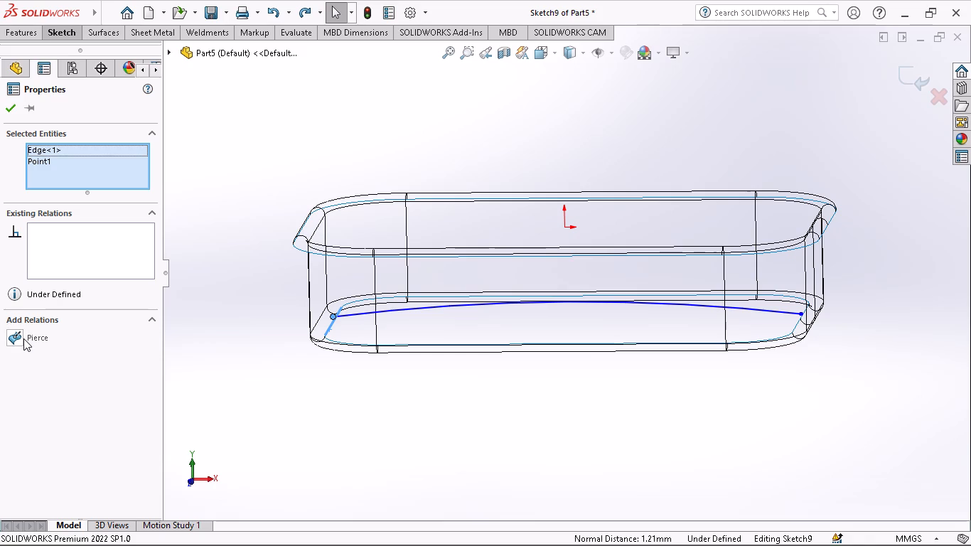
{"action": "left_click", "coordinate": [23, 338]}
Add a Pierce relation between the arc's positive-X endpoint and the tray's inner bottom edge on that side.
{"action": "middle_click_drag", "start_coordinate": [889, 376], "coordinate": [897, 378]}
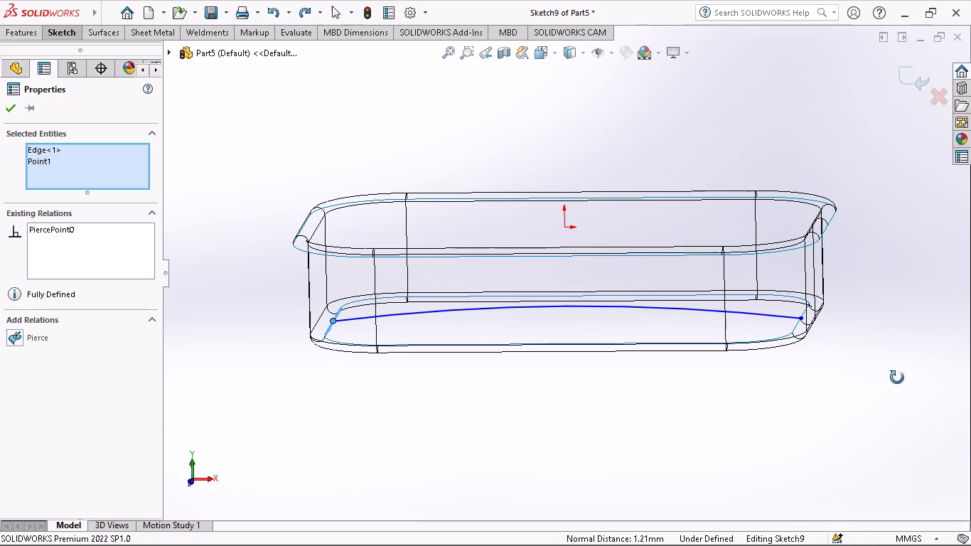
{"action": "middle_click_drag", "start_coordinate": [897, 378], "coordinate": [913, 392]}
{"action": "double_click", "coordinate": [806, 331], "text": "shift"}
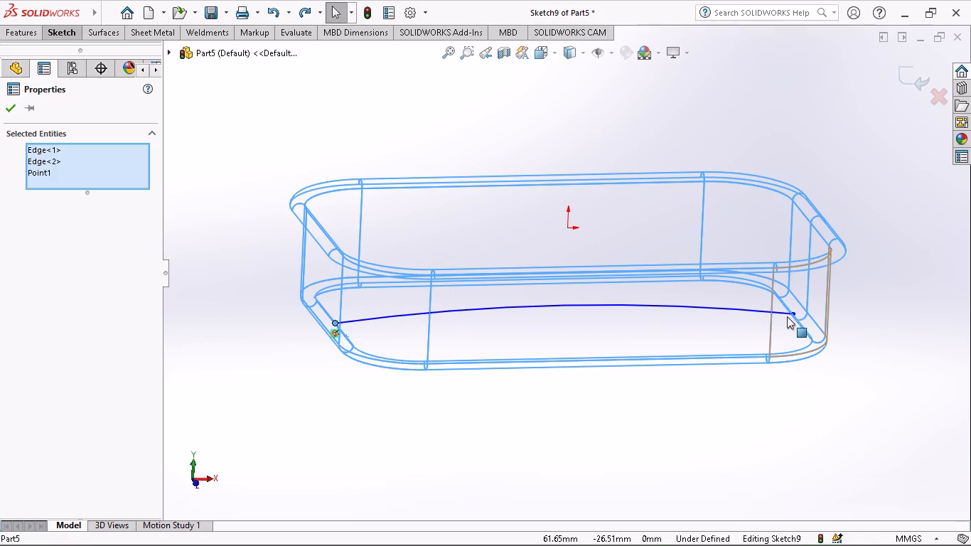
{"action": "left_click", "coordinate": [791, 315], "text": "shift"}
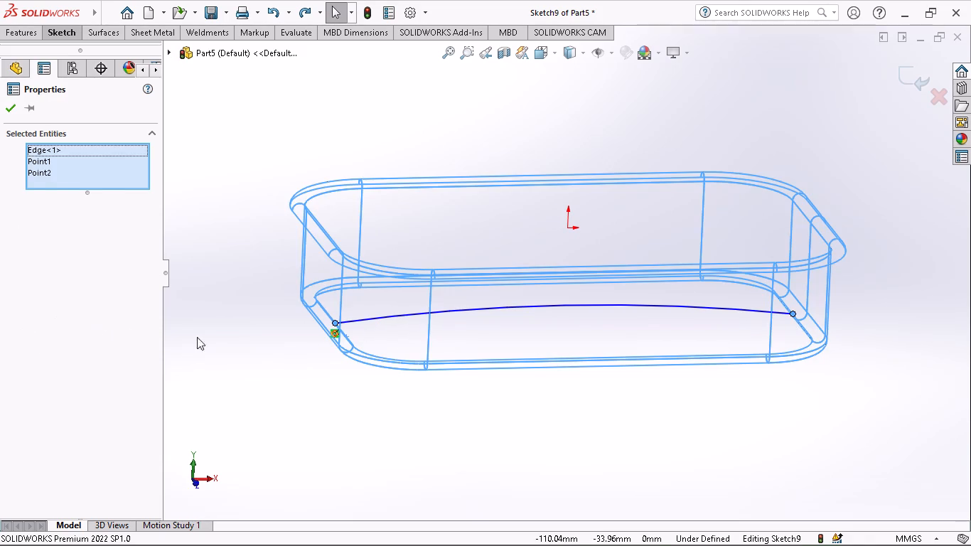
{"action": "key", "text": "Escape"}
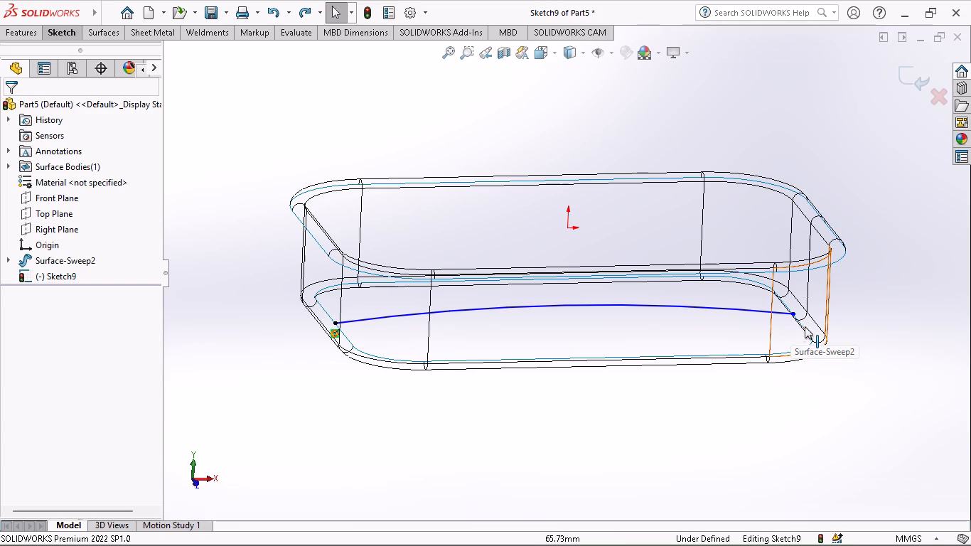
{"action": "left_click", "coordinate": [803, 328], "text": "shift"}
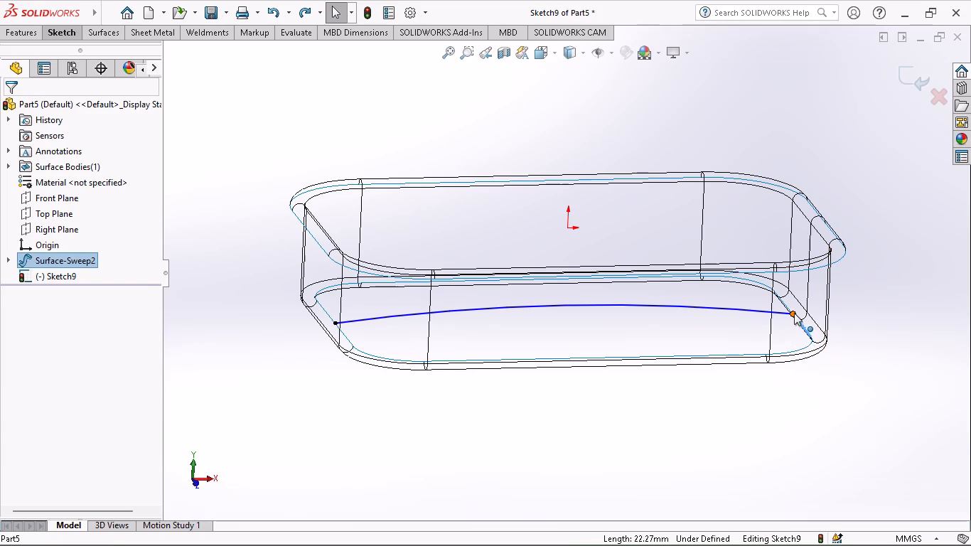
{"action": "left_click", "coordinate": [794, 313], "text": "shift"}
{"action": "left_click", "coordinate": [14, 338]}
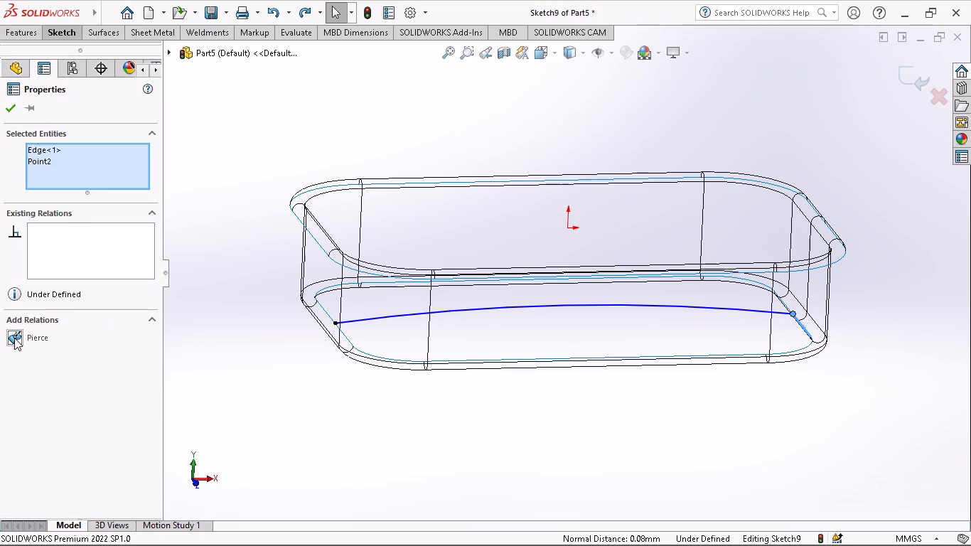
{"action": "left_click", "coordinate": [14, 338]}
{"action": "left_click", "coordinate": [5, 107]}
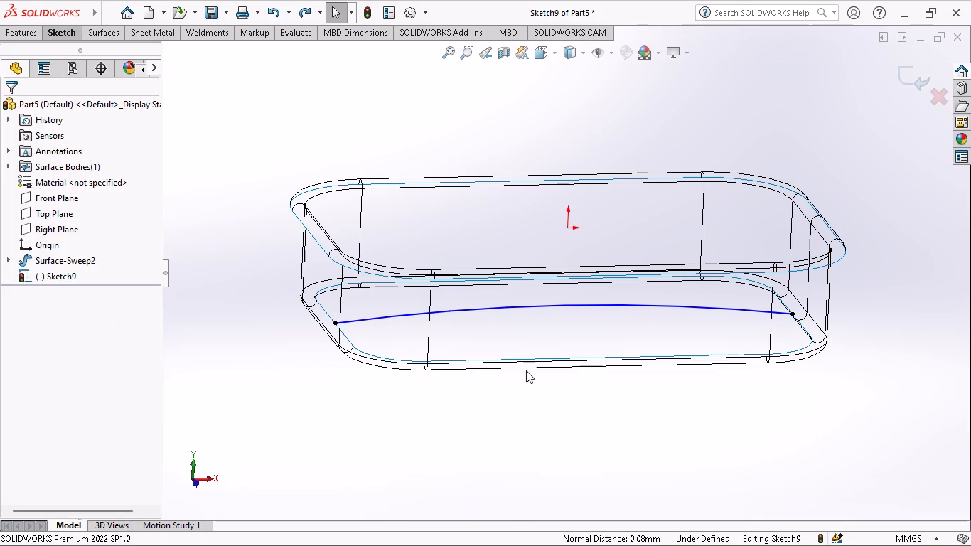
Return the tray's display style to Shaded With Edges.
{"action": "left_click", "coordinate": [582, 53]}
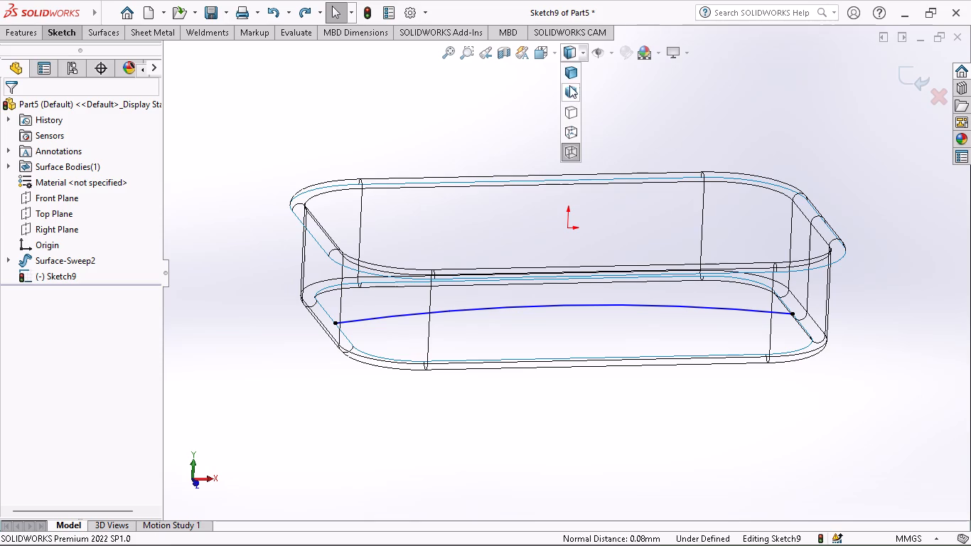
{"action": "double_click", "coordinate": [571, 73]}
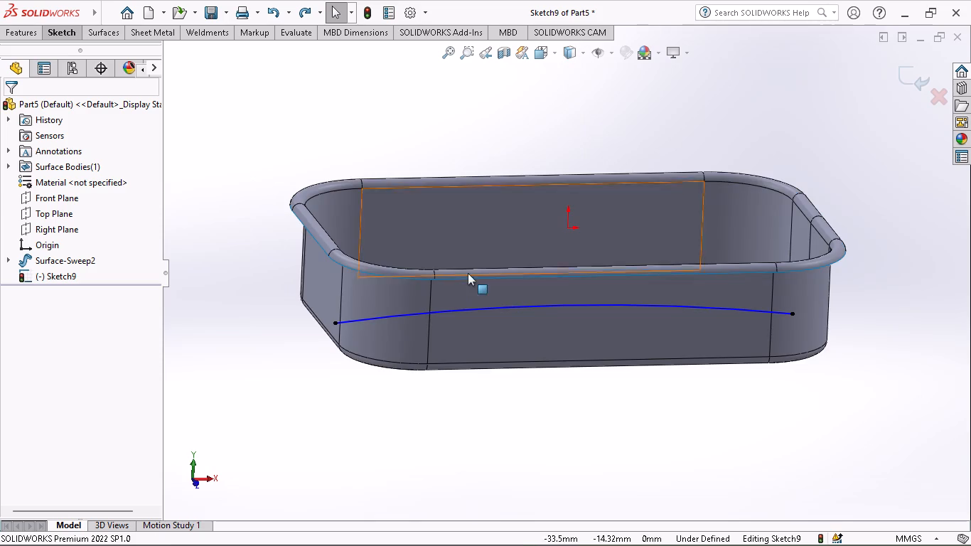
Extrude the pierced arc as a surface, Blind 89 mm in both directions from the sketch plane.
{"action": "middle_click_drag", "start_coordinate": [467, 269], "coordinate": [471, 314]}
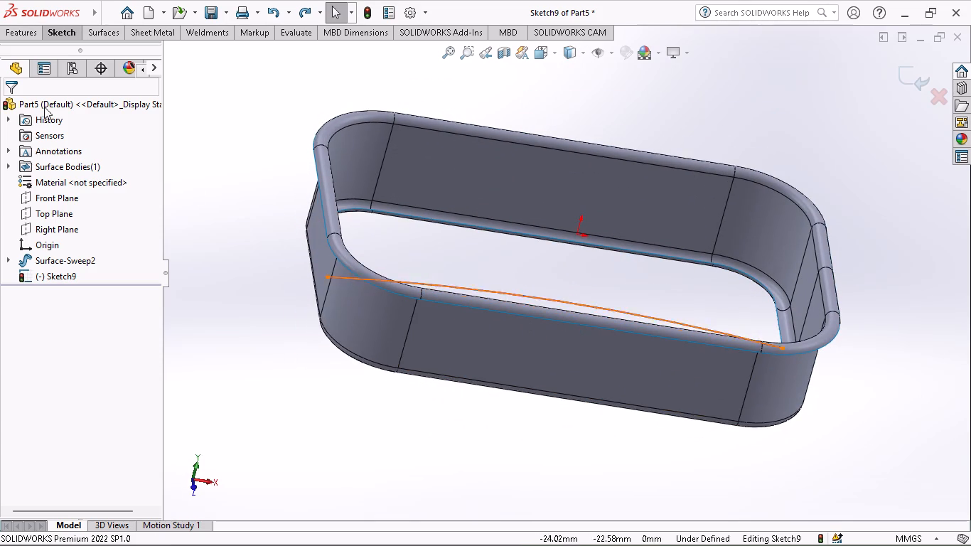
{"action": "left_click", "coordinate": [91, 37]}
{"action": "left_click", "coordinate": [31, 69]}
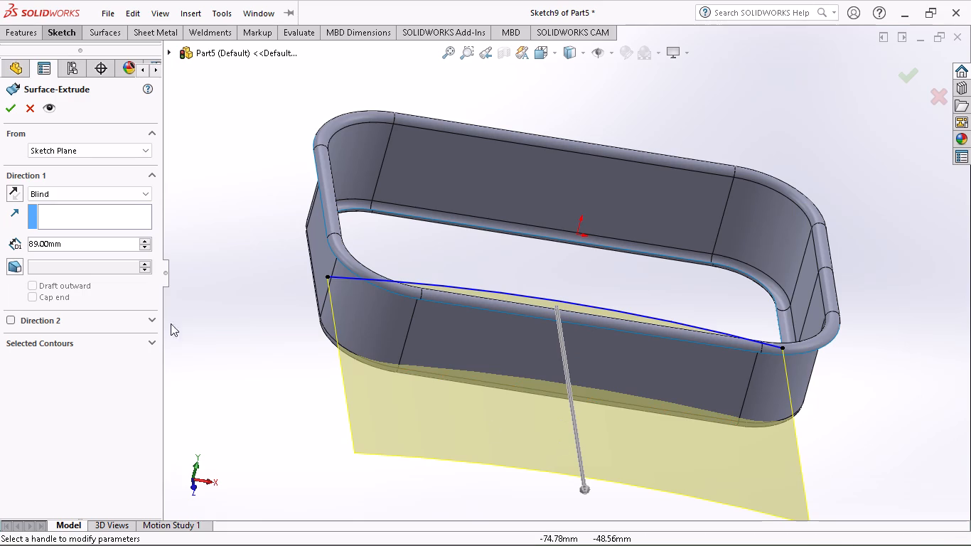
{"action": "left_click", "coordinate": [14, 321]}
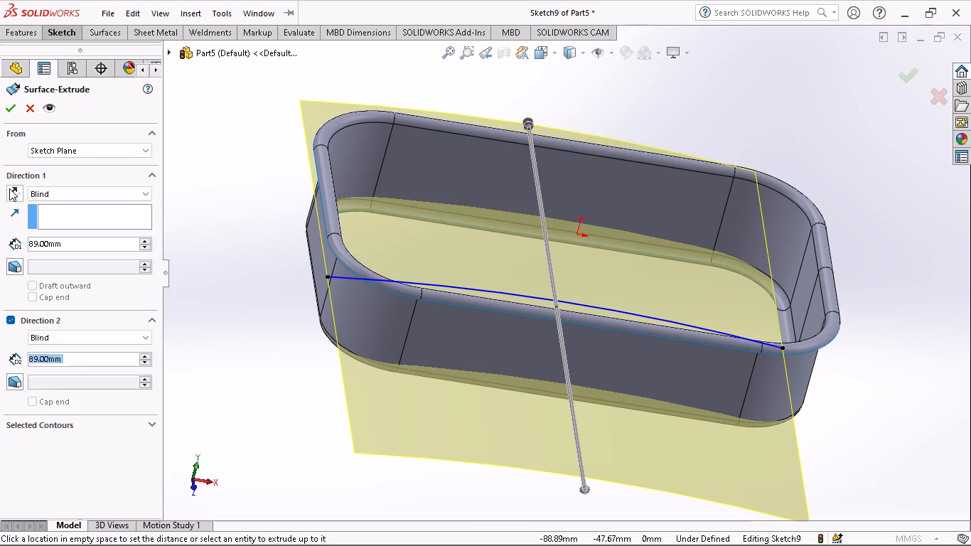
{"action": "left_click", "coordinate": [9, 107]}
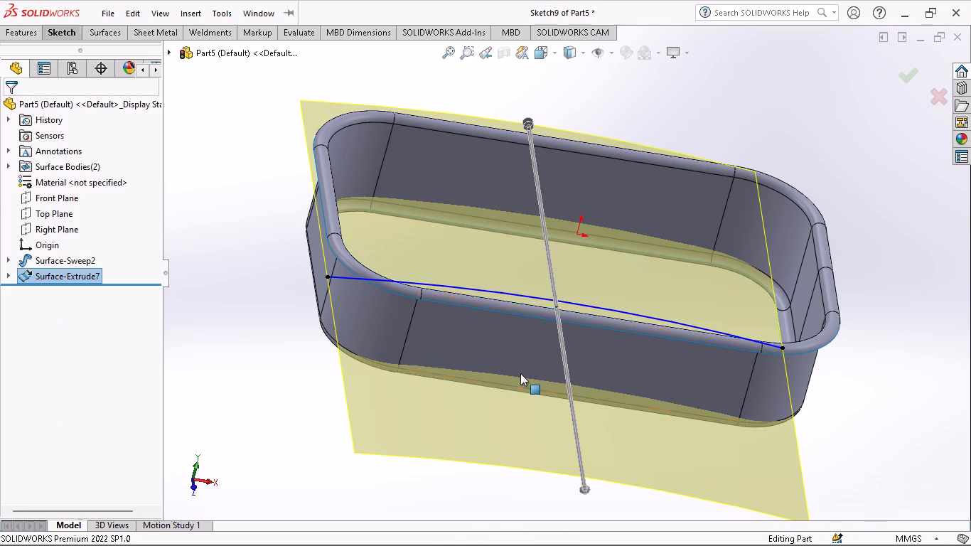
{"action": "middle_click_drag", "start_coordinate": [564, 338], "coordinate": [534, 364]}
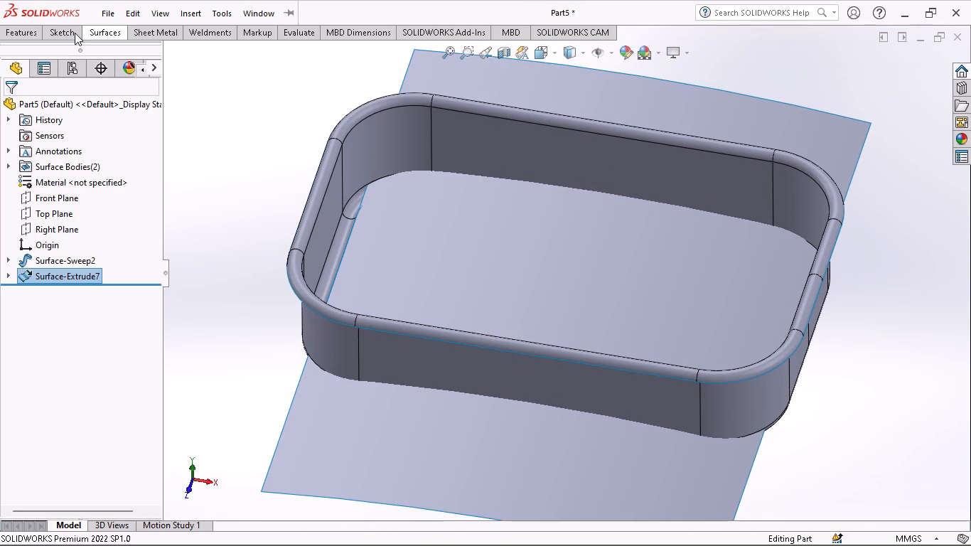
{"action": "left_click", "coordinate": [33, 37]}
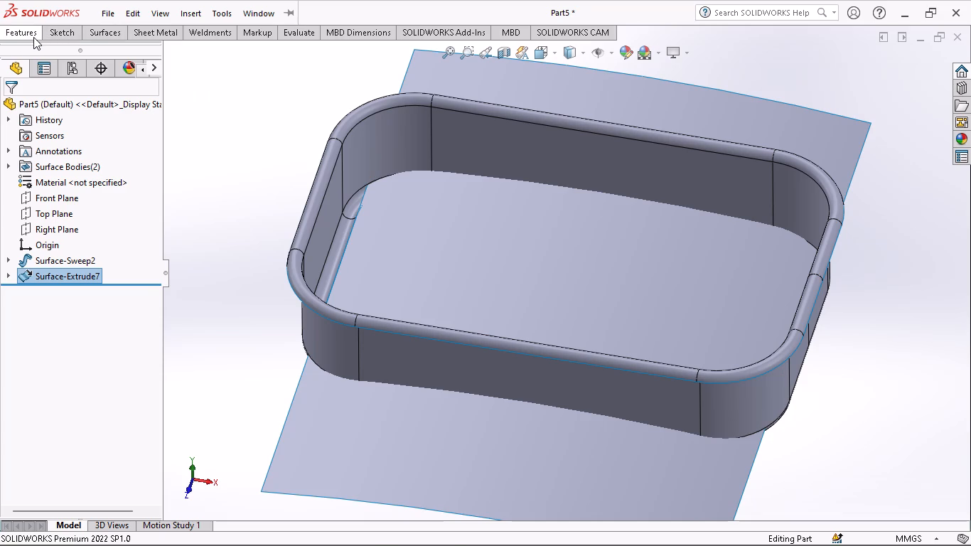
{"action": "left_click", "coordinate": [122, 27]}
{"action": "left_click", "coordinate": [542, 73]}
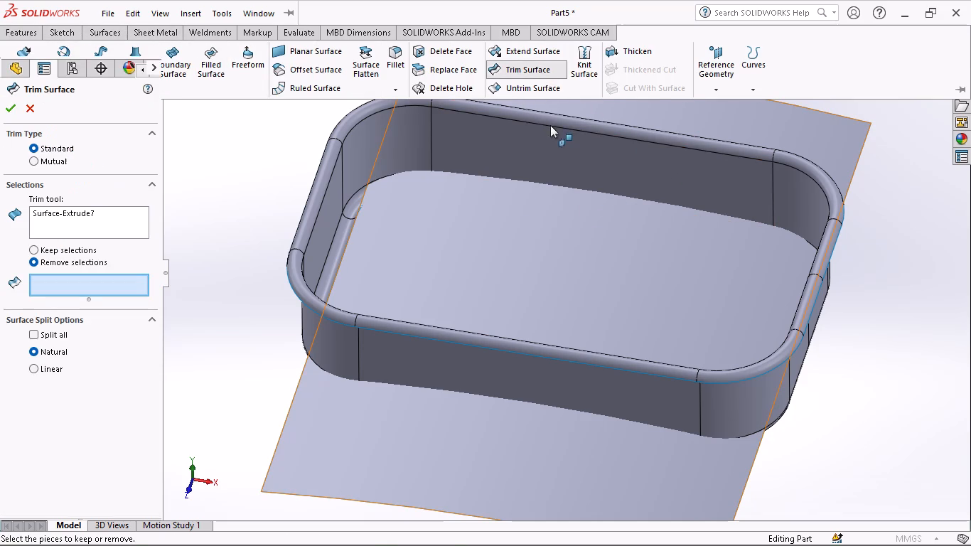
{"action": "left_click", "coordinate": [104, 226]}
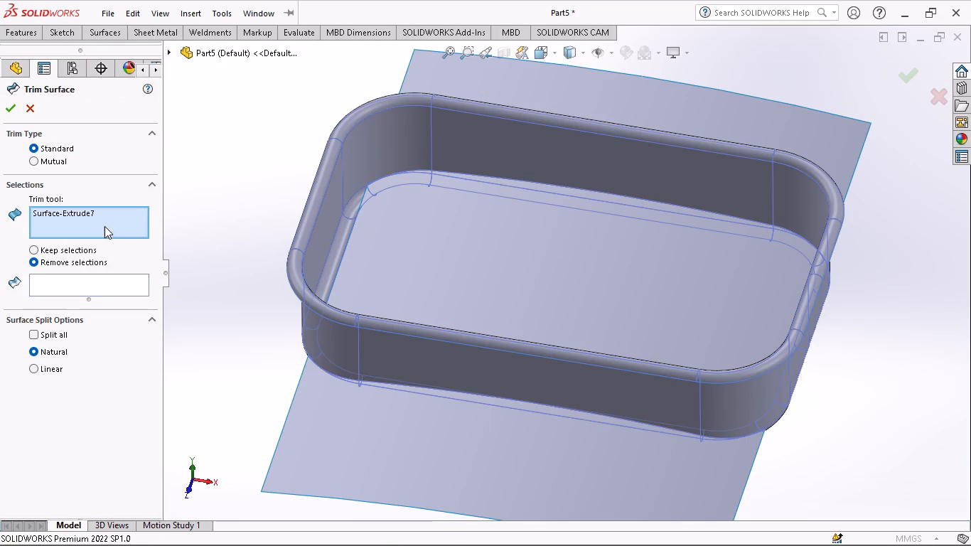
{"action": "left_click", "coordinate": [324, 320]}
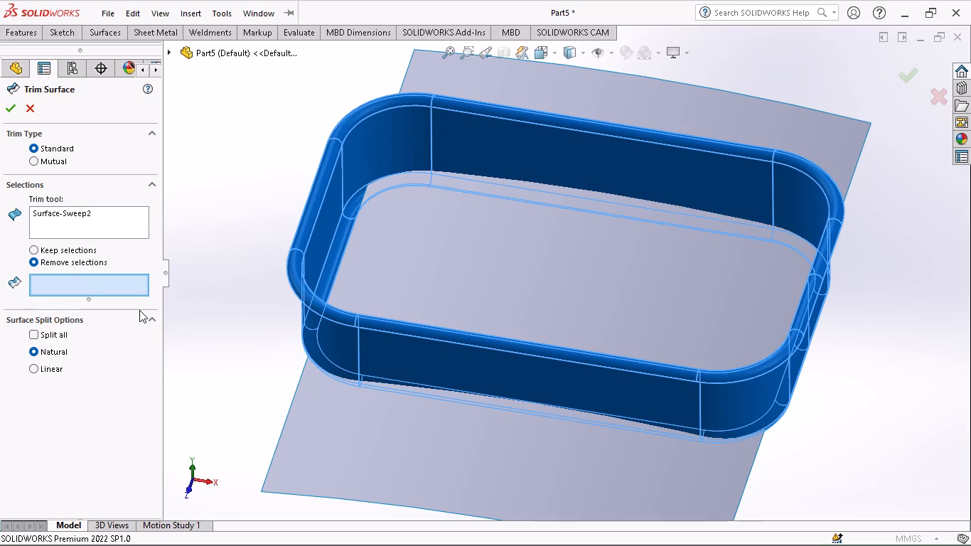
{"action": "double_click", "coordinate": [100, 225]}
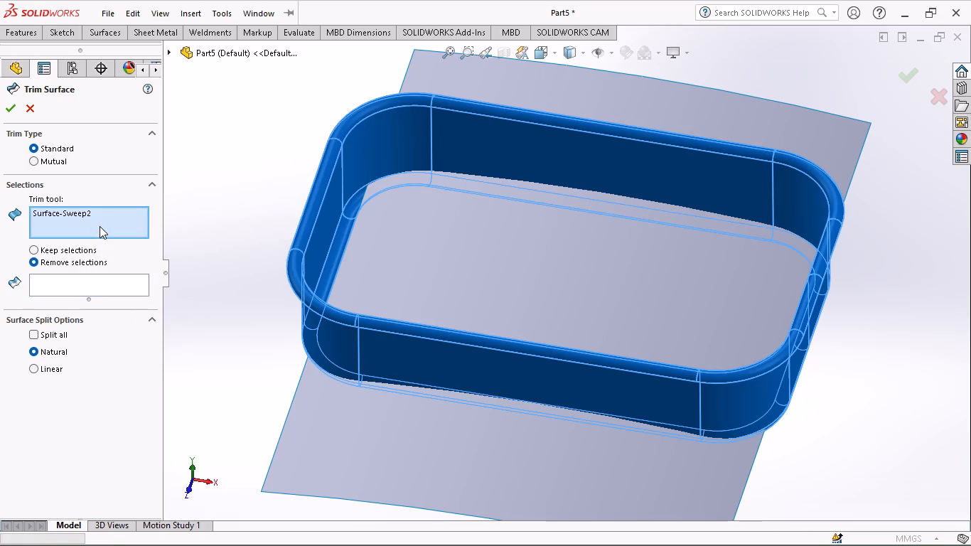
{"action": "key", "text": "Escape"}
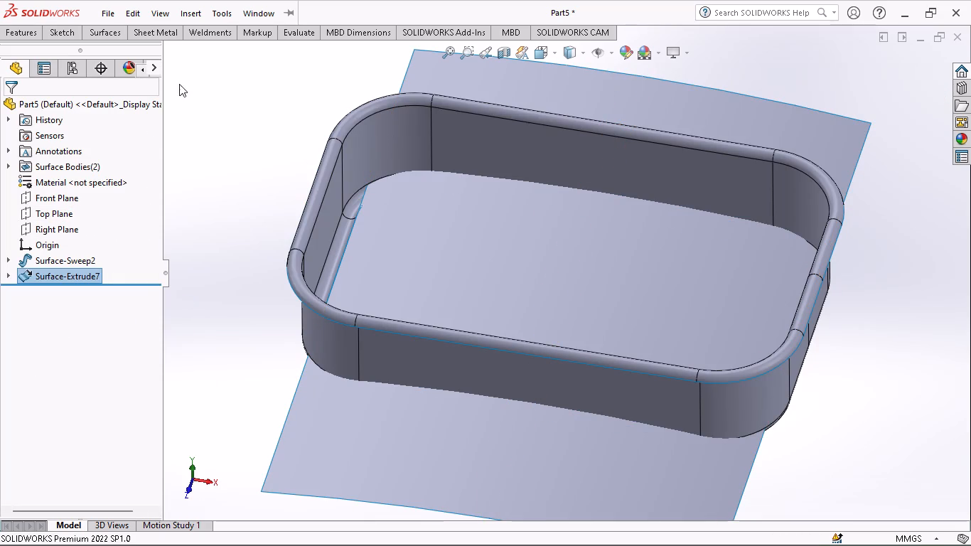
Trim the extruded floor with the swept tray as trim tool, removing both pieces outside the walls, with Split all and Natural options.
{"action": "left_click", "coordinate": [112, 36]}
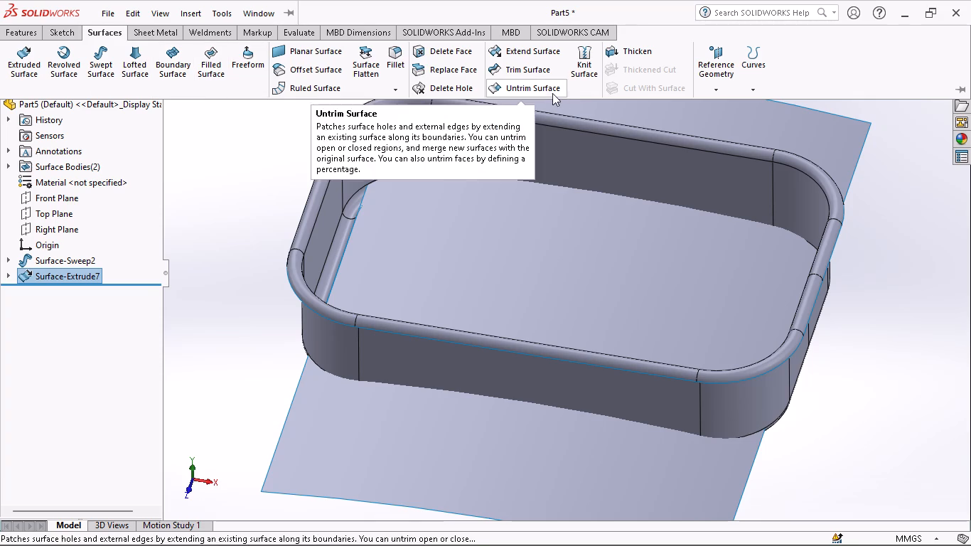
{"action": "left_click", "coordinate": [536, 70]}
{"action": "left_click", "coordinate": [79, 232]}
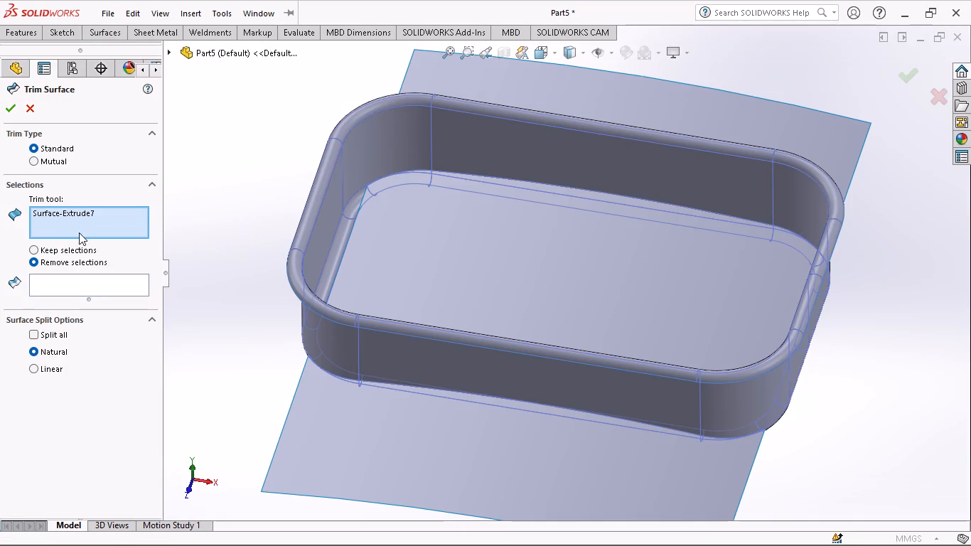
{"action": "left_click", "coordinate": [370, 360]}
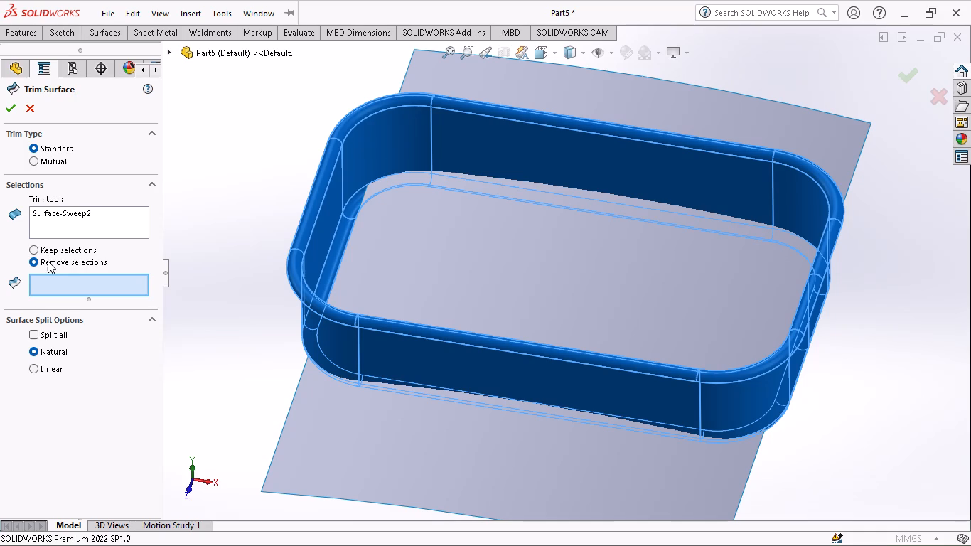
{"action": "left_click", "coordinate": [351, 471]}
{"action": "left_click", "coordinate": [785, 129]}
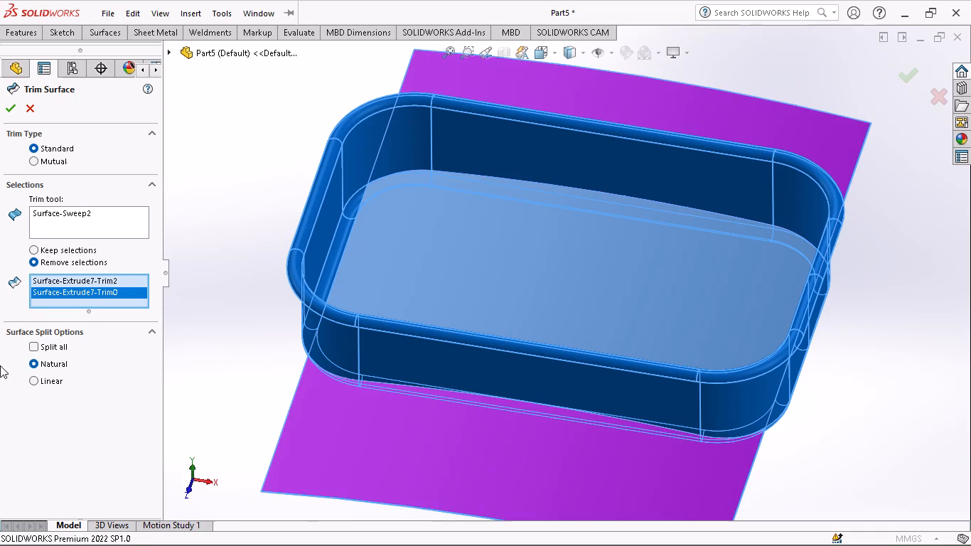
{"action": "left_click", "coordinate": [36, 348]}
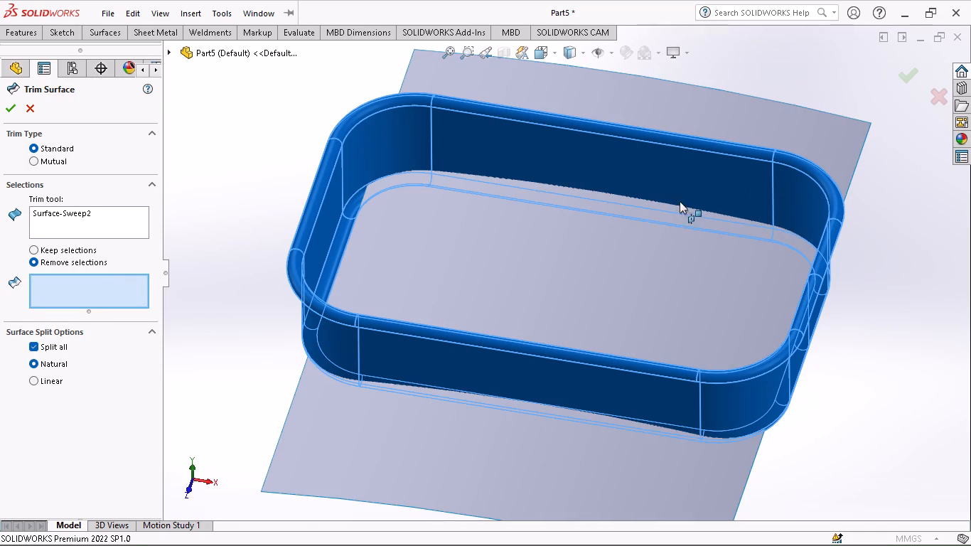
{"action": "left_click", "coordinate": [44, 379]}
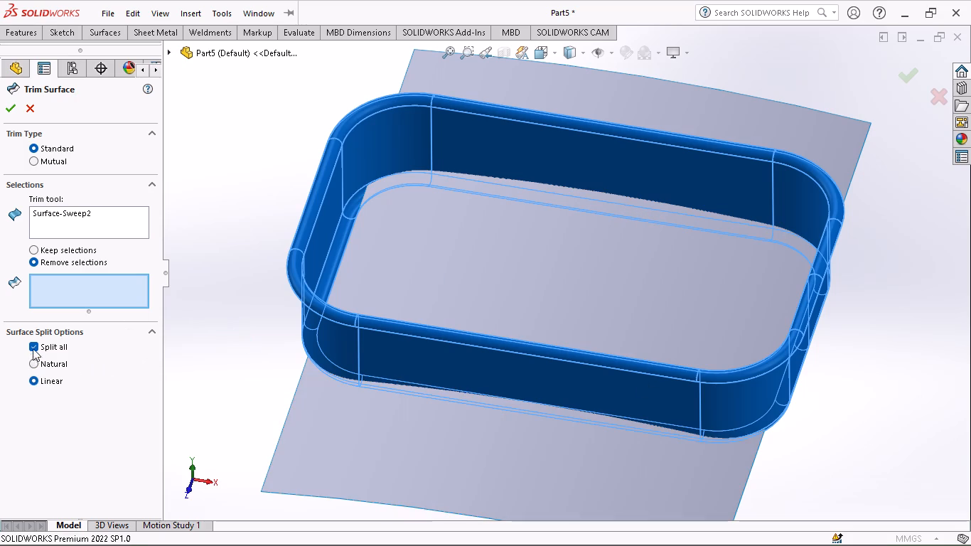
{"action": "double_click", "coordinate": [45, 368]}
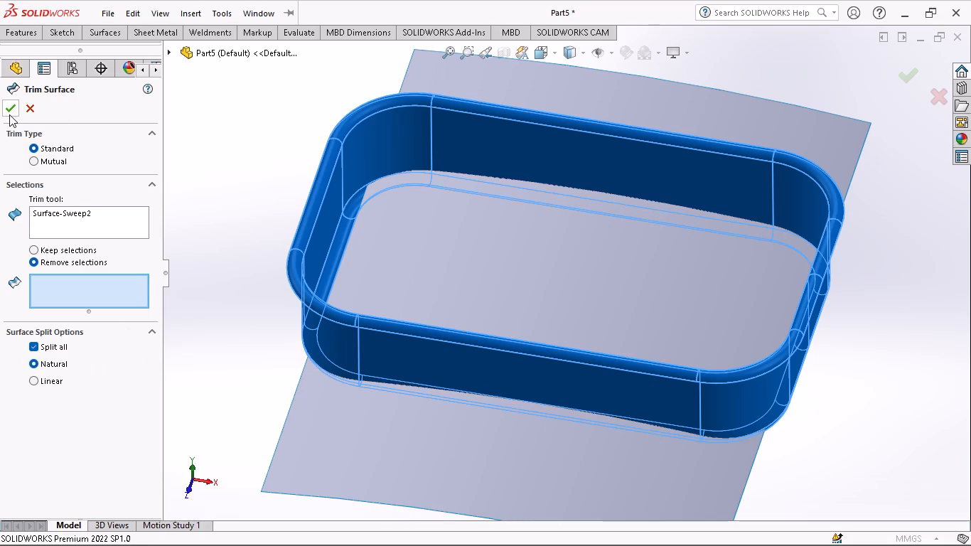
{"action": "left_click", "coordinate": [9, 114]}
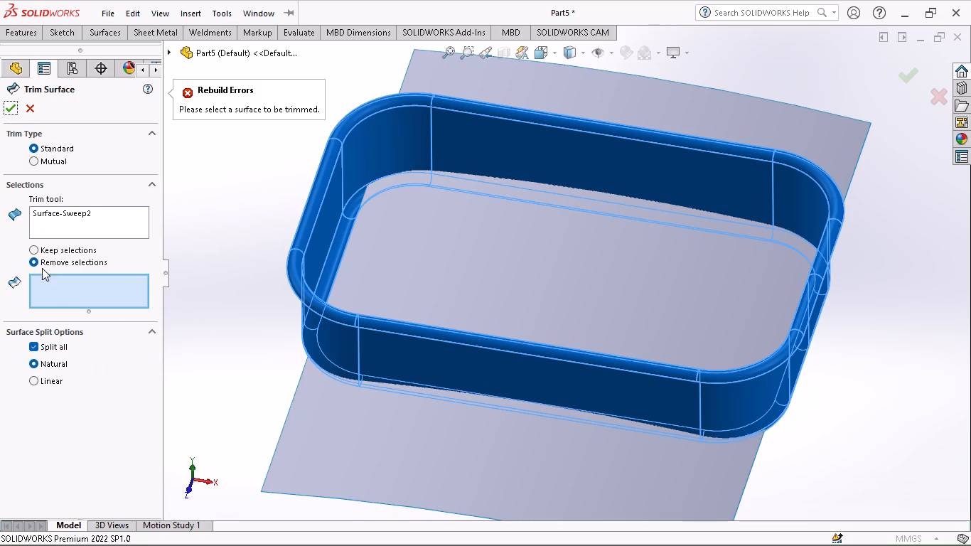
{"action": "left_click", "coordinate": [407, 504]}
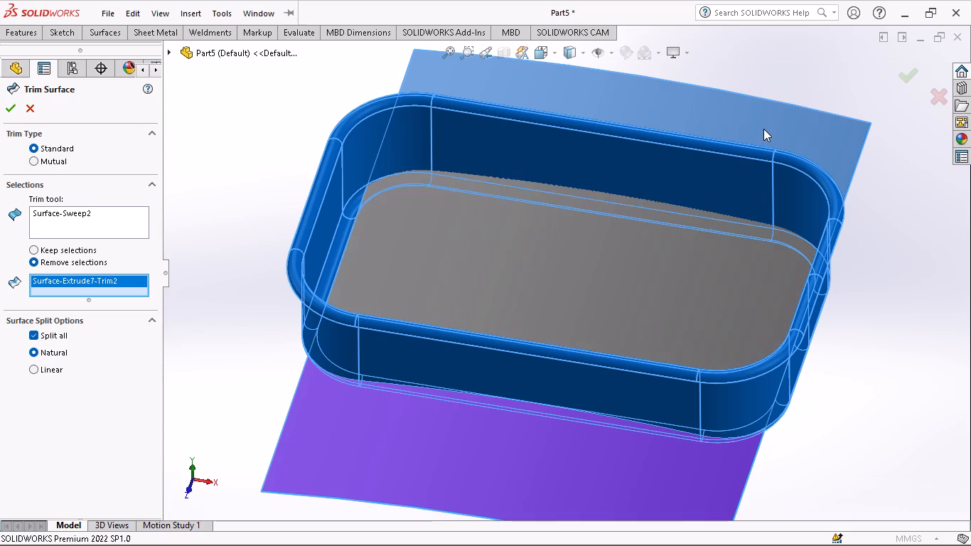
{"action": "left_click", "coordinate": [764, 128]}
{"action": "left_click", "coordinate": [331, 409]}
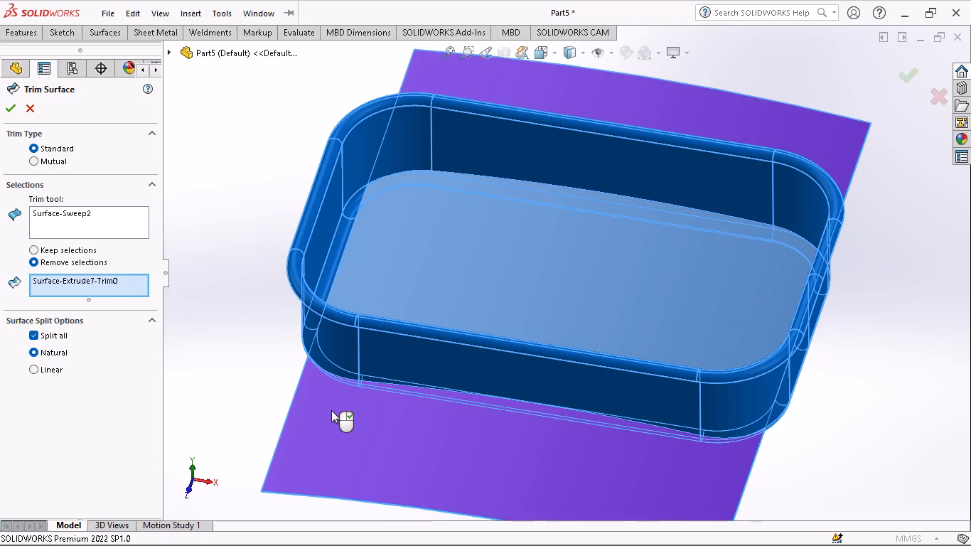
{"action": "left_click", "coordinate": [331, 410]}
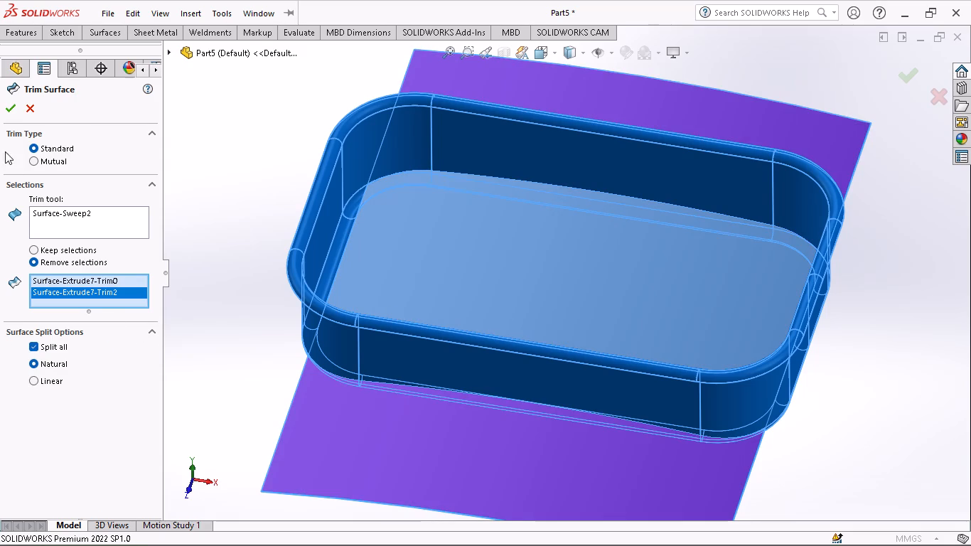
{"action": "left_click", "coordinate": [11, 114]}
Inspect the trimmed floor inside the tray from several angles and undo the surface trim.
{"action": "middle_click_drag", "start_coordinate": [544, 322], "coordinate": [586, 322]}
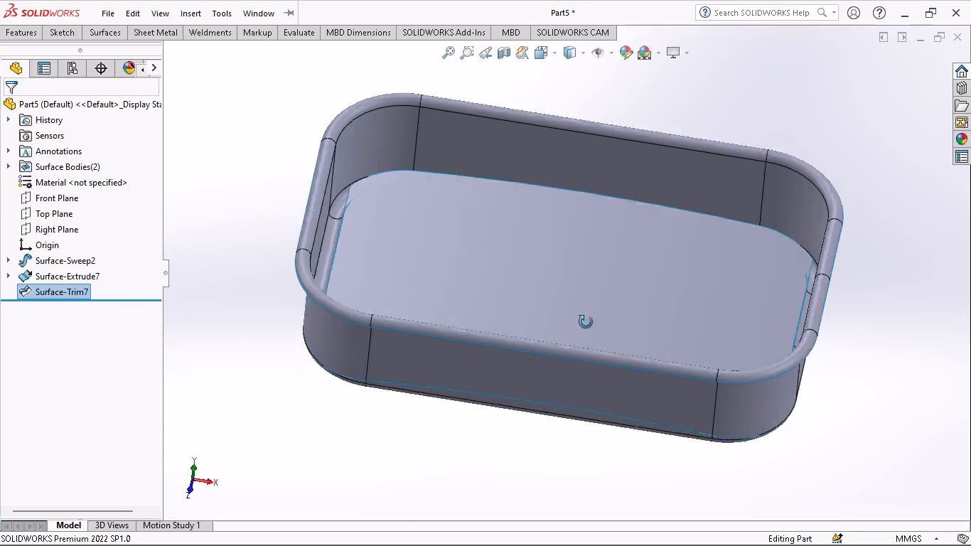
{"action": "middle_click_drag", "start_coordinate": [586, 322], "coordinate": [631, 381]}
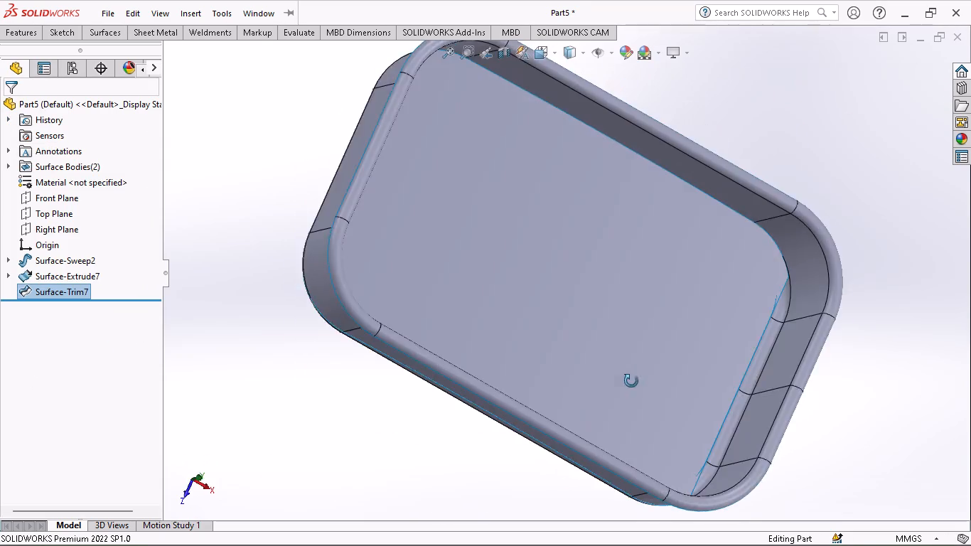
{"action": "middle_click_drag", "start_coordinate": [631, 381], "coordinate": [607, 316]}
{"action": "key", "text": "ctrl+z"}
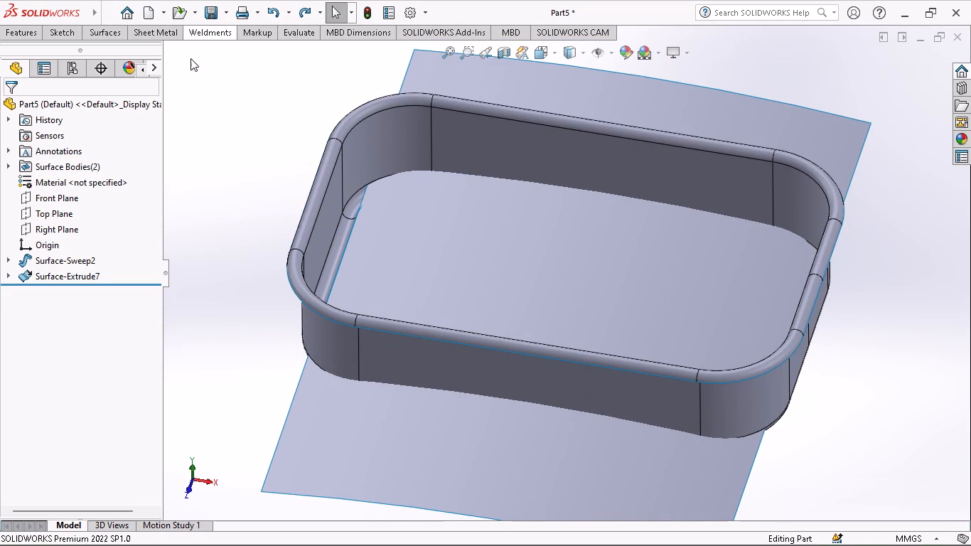
Trim the swept tray with the extruded floor surface as trim tool, using Keep selections to retain the tray portion above the floor.
{"action": "left_click", "coordinate": [102, 33]}
{"action": "left_click", "coordinate": [540, 70]}
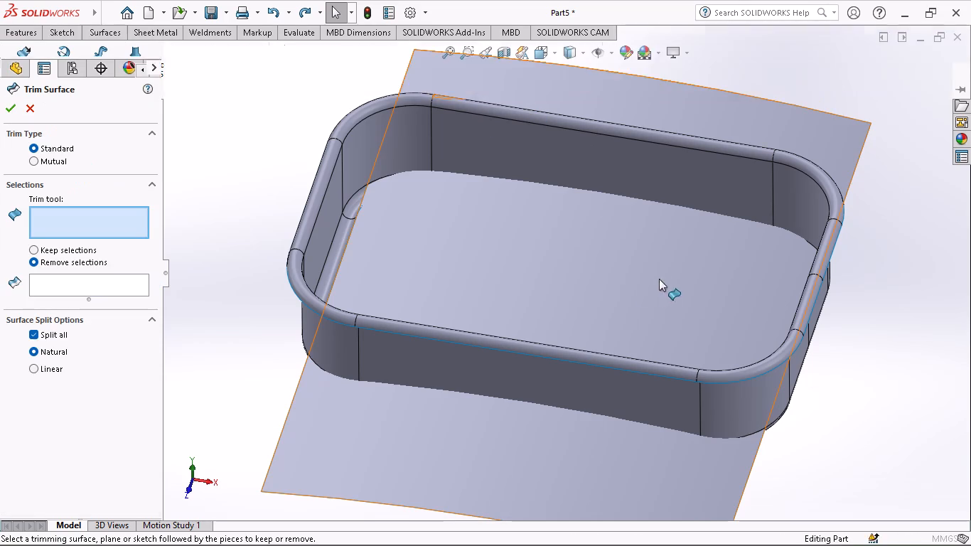
{"action": "left_click", "coordinate": [71, 221]}
{"action": "left_click", "coordinate": [436, 260]}
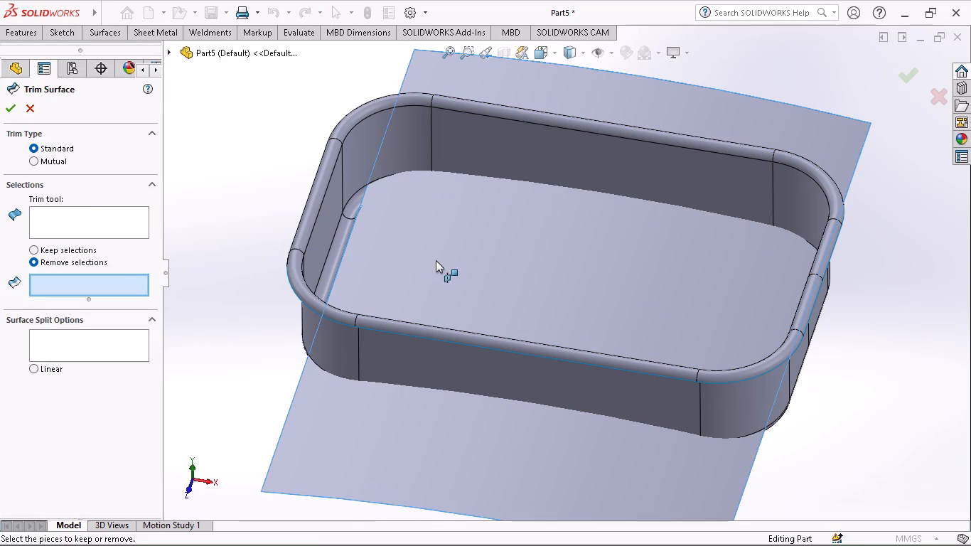
{"action": "left_click", "coordinate": [39, 254]}
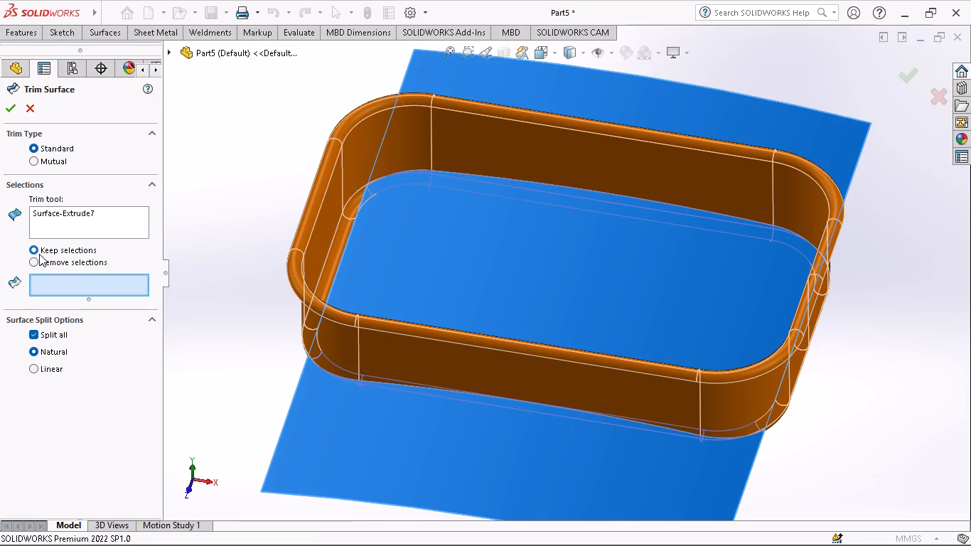
{"action": "left_click", "coordinate": [345, 343]}
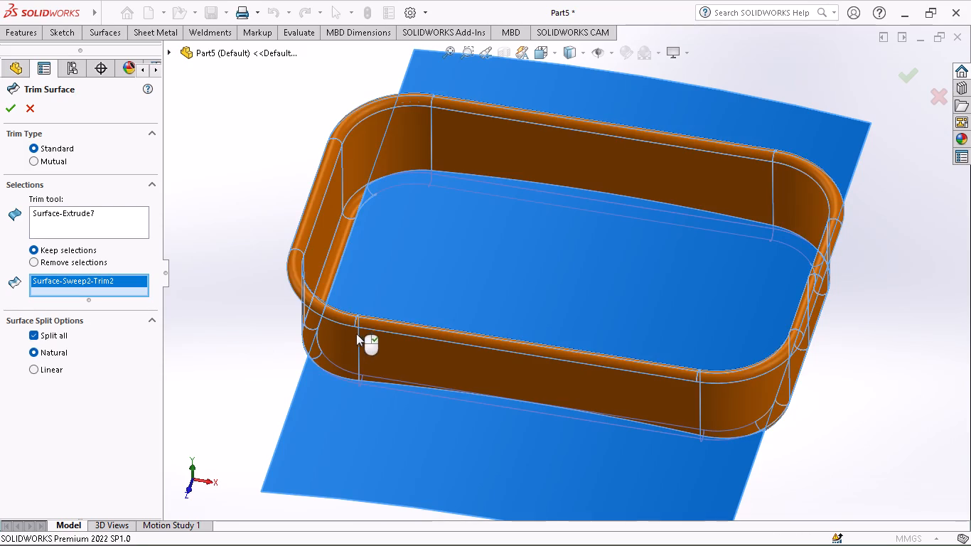
{"action": "left_click", "coordinate": [431, 254]}
{"action": "left_click", "coordinate": [428, 263]}
{"action": "middle_click_drag", "start_coordinate": [427, 263], "coordinate": [434, 326]}
{"action": "left_click", "coordinate": [431, 294]}
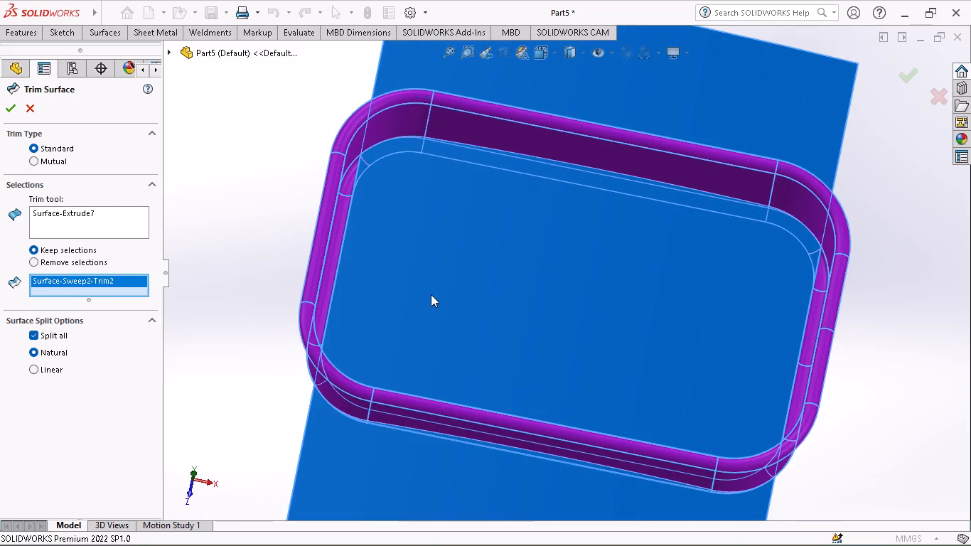
{"action": "left_click", "coordinate": [429, 287]}
{"action": "middle_click_drag", "start_coordinate": [376, 297], "coordinate": [372, 200]}
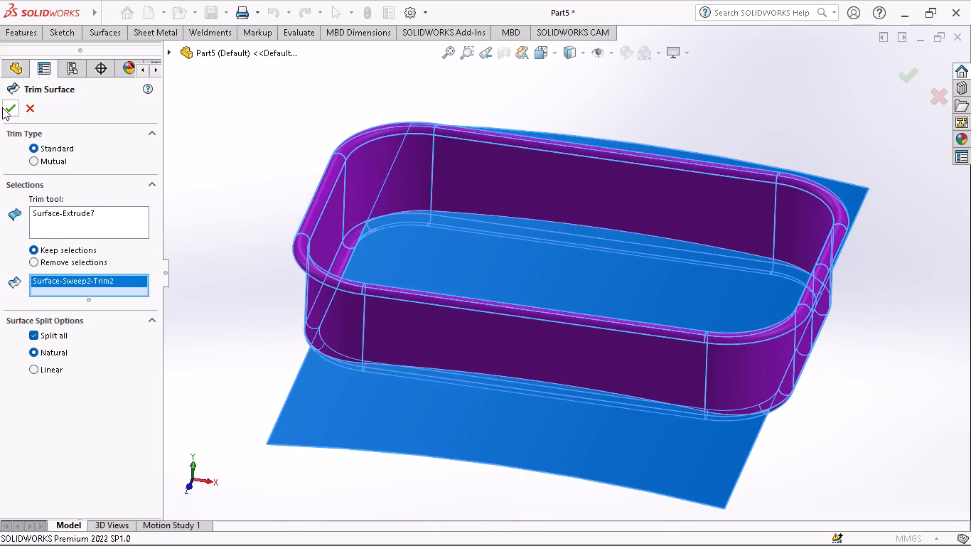
{"action": "left_click", "coordinate": [3, 105]}
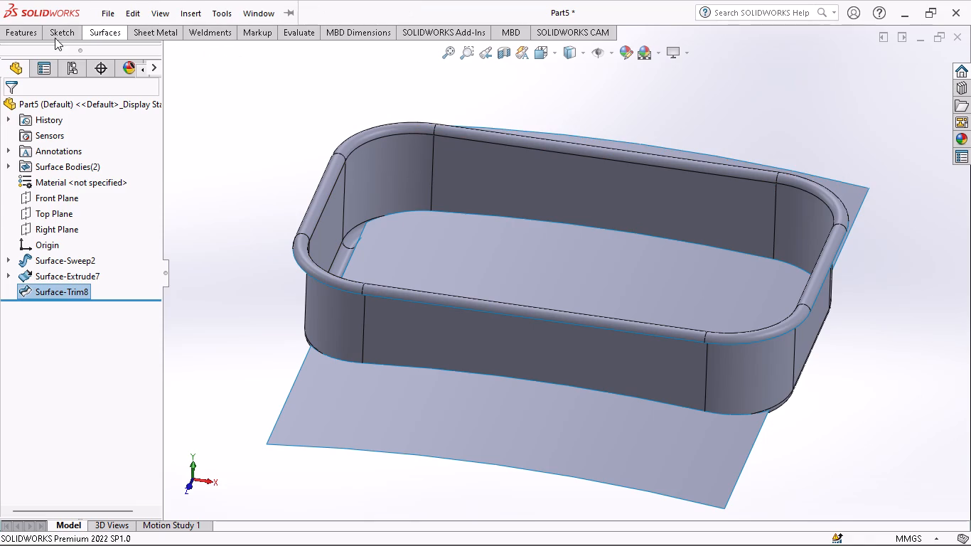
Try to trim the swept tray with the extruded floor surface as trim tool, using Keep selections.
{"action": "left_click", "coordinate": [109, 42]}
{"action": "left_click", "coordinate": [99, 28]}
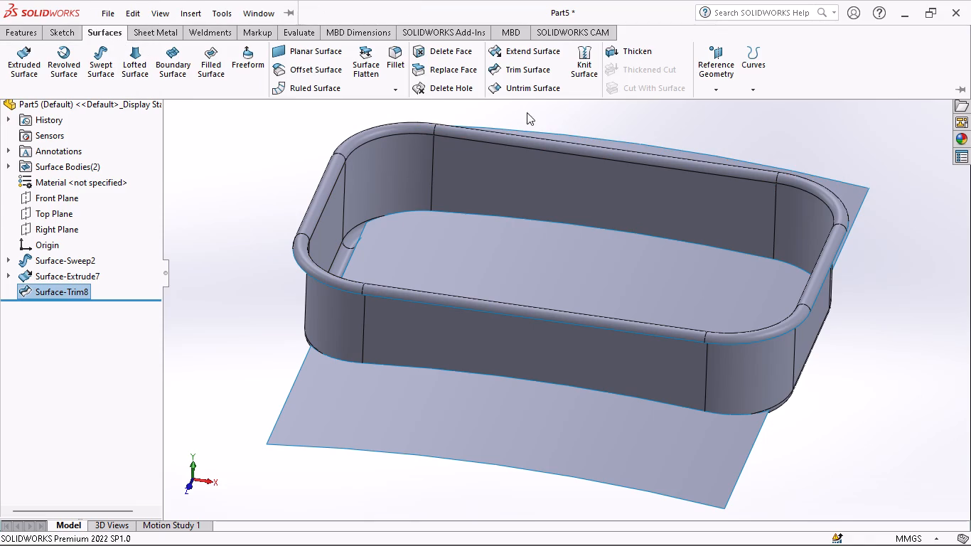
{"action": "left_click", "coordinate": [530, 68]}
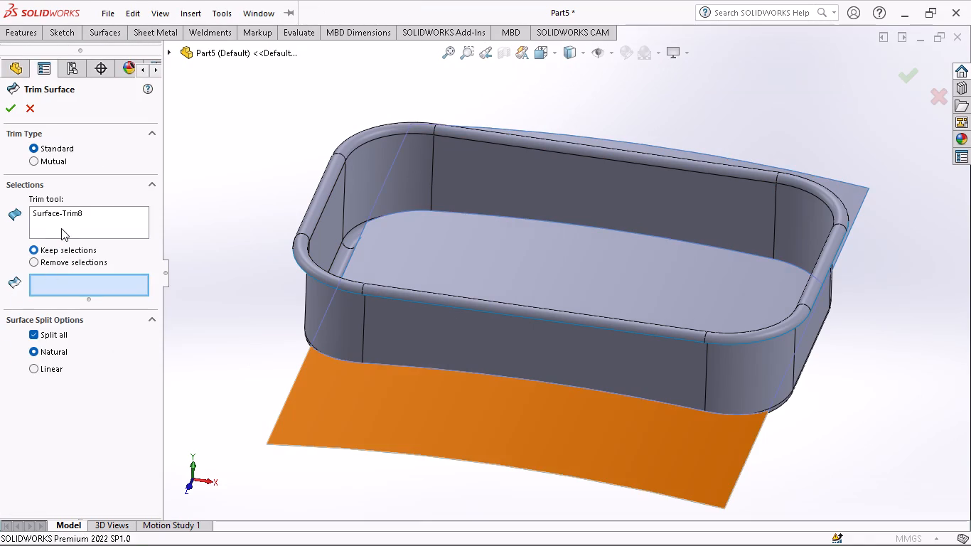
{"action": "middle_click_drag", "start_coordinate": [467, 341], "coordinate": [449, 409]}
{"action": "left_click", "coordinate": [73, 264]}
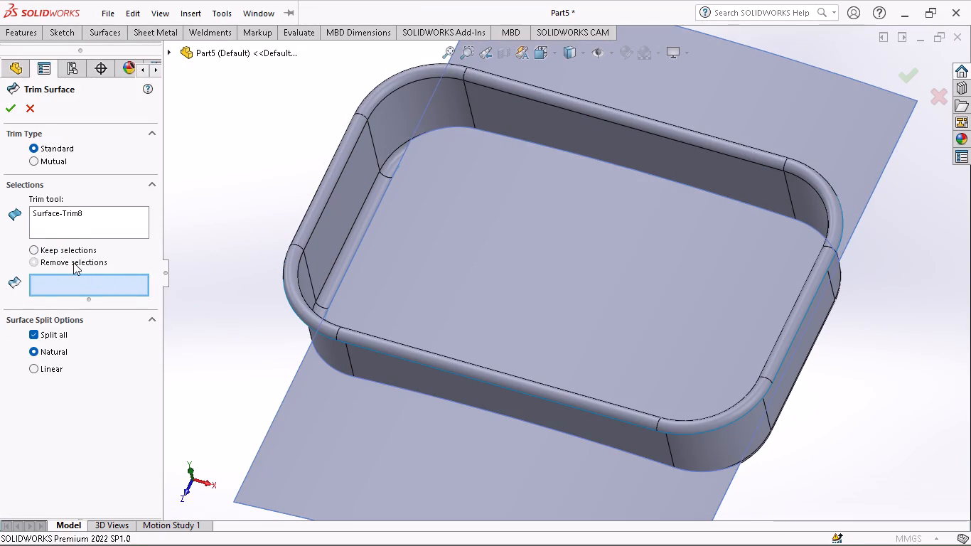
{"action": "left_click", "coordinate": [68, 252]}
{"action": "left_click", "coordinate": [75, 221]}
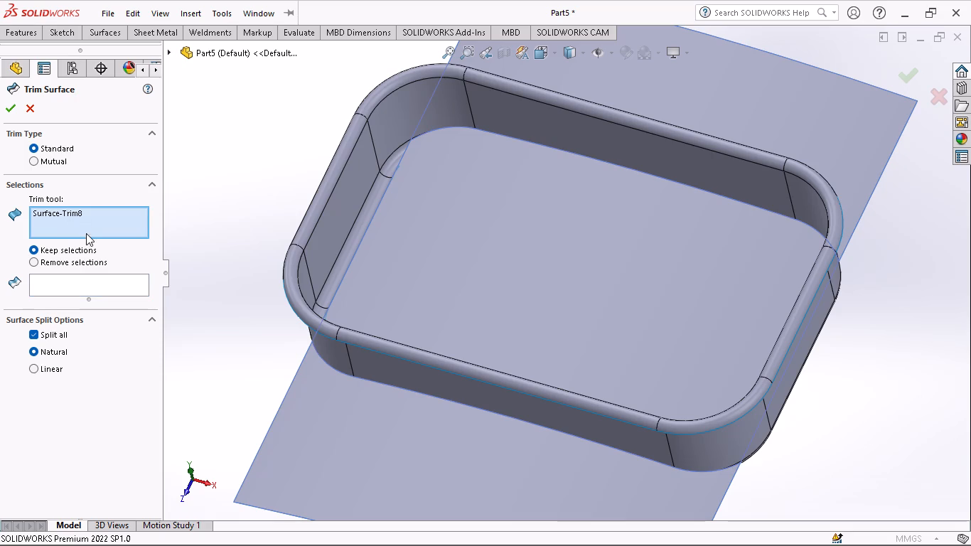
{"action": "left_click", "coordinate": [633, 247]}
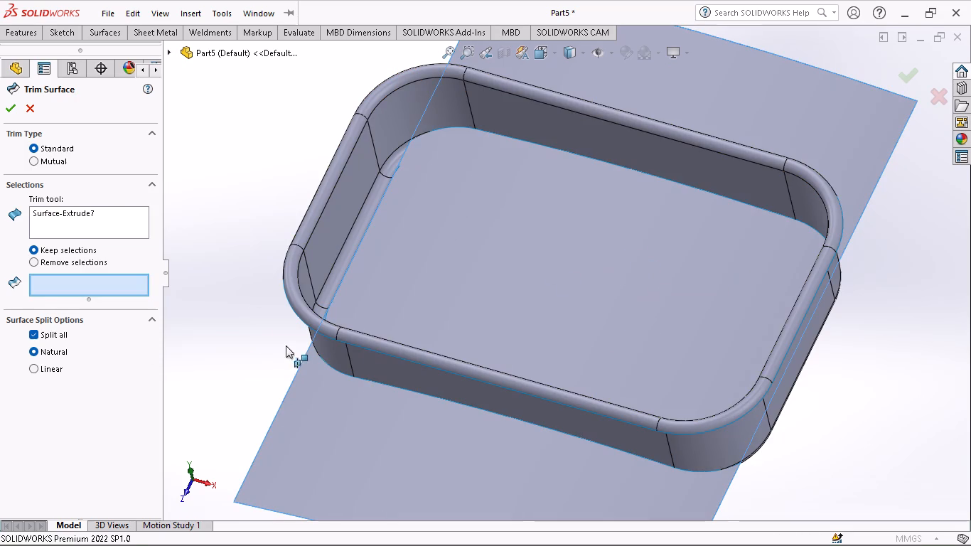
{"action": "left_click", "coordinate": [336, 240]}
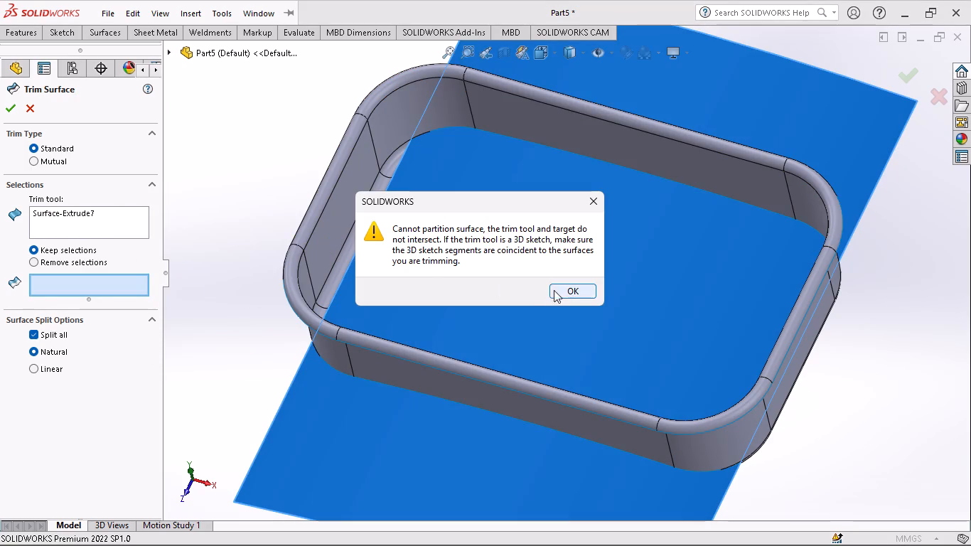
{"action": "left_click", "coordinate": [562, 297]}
Trim the extruded floor with the trimmed tray as trim tool, using Remove selections on both floor pieces outside the walls, with Split all and Natural options.
{"action": "left_click", "coordinate": [68, 262]}
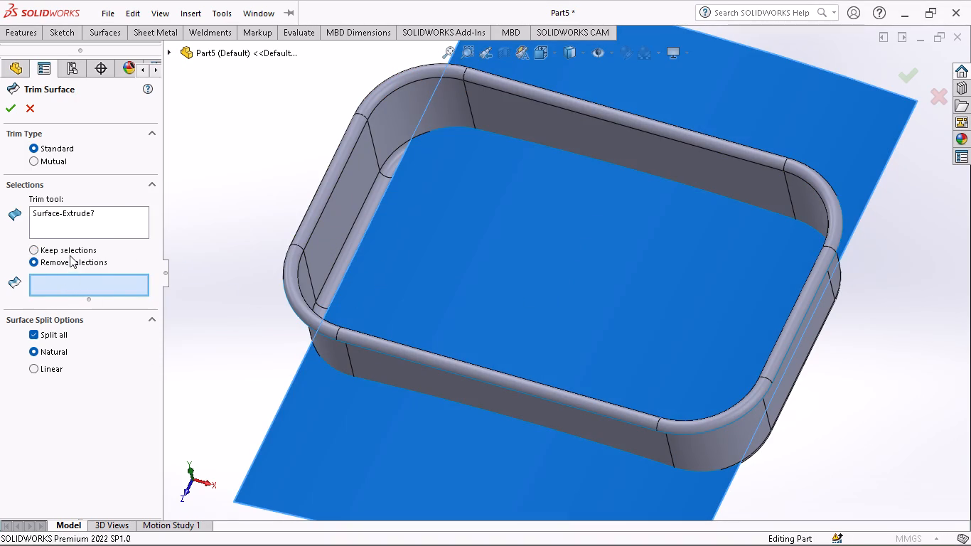
{"action": "left_click", "coordinate": [357, 425]}
{"action": "left_click", "coordinate": [363, 409]}
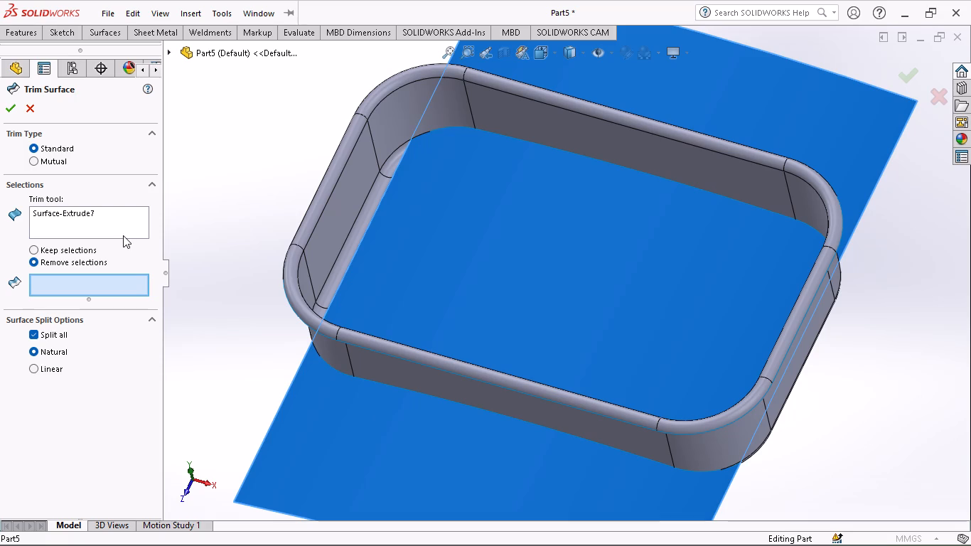
{"action": "left_click", "coordinate": [123, 235]}
{"action": "left_click", "coordinate": [123, 221]}
{"action": "left_click", "coordinate": [372, 350]}
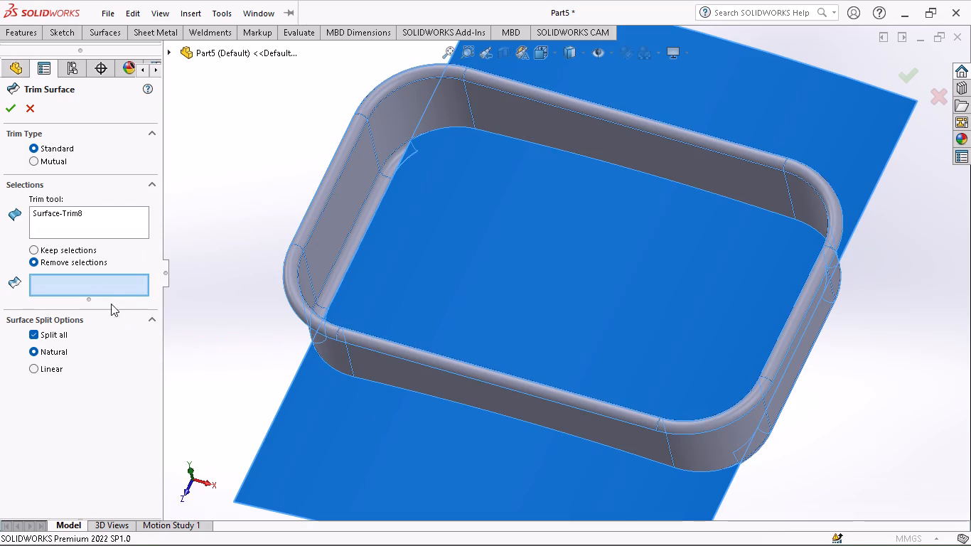
{"action": "left_click", "coordinate": [105, 290]}
{"action": "left_click", "coordinate": [433, 451]}
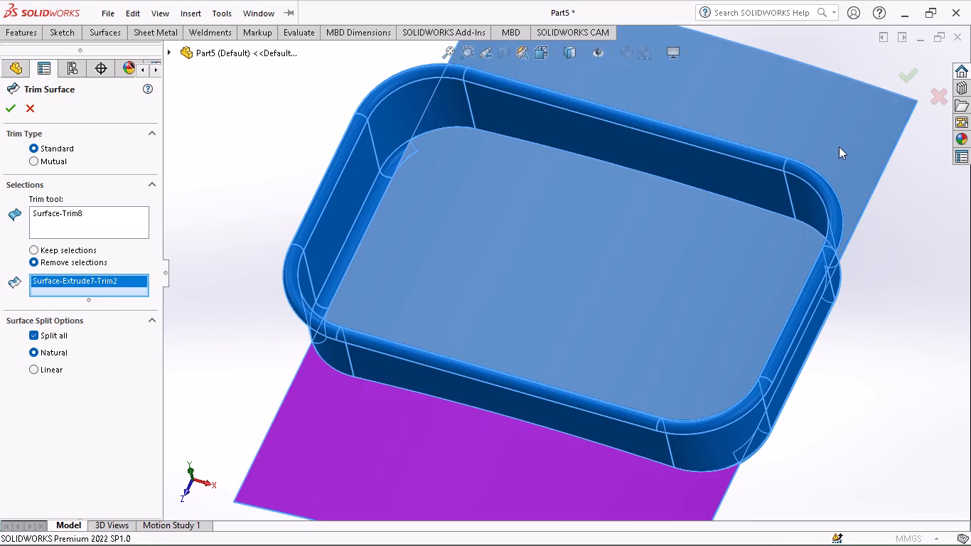
{"action": "left_click", "coordinate": [839, 146]}
{"action": "middle_click_drag", "start_coordinate": [403, 471], "coordinate": [440, 500]}
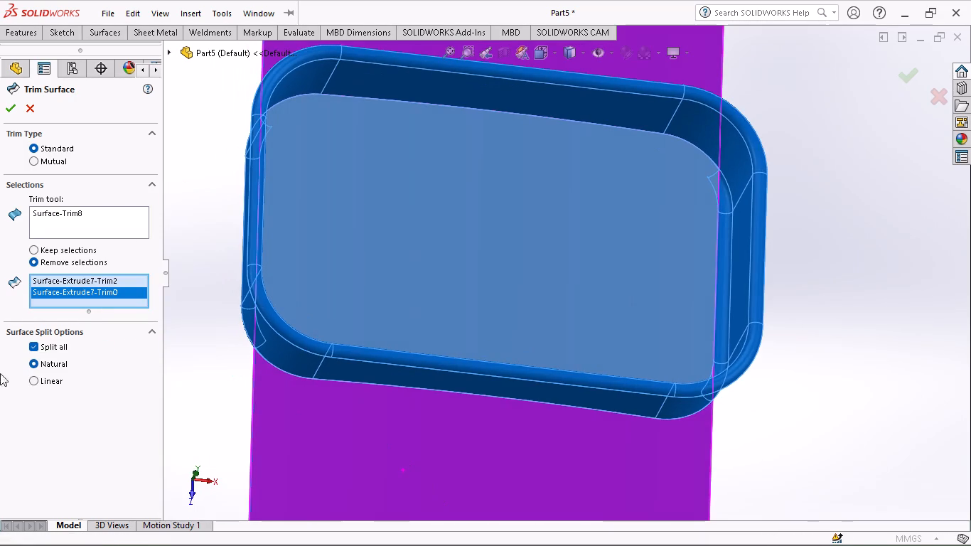
{"action": "left_click", "coordinate": [17, 111]}
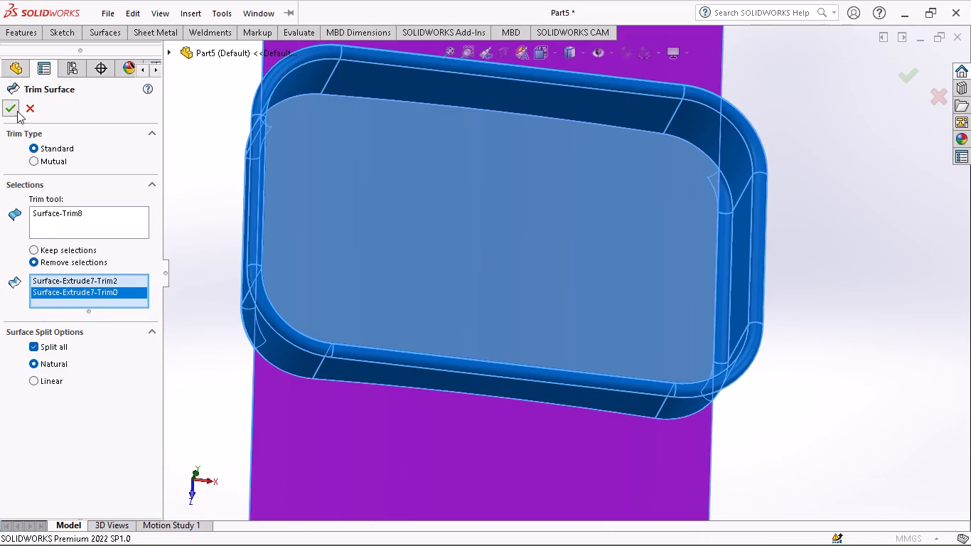
Look over the trimmed tray and floor, and start a new sketch on the Top Plane.
{"action": "middle_click_drag", "start_coordinate": [509, 331], "coordinate": [471, 282]}
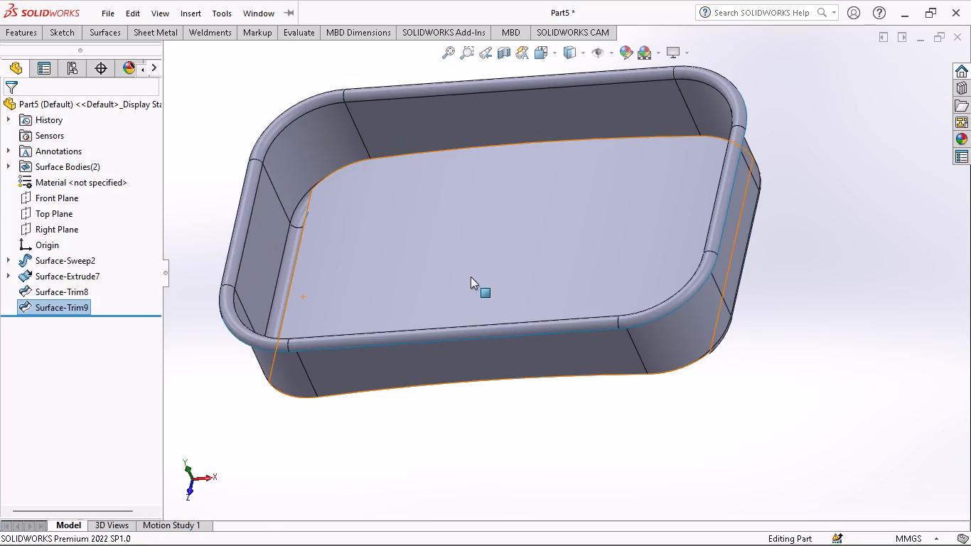
{"action": "middle_click_drag", "start_coordinate": [479, 287], "coordinate": [513, 250]}
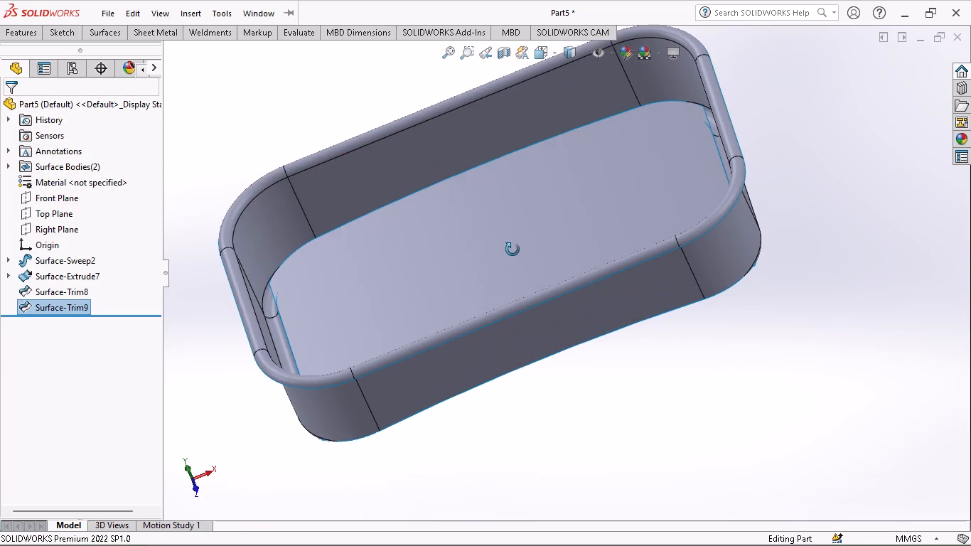
{"action": "middle_click_drag", "start_coordinate": [513, 250], "coordinate": [480, 338]}
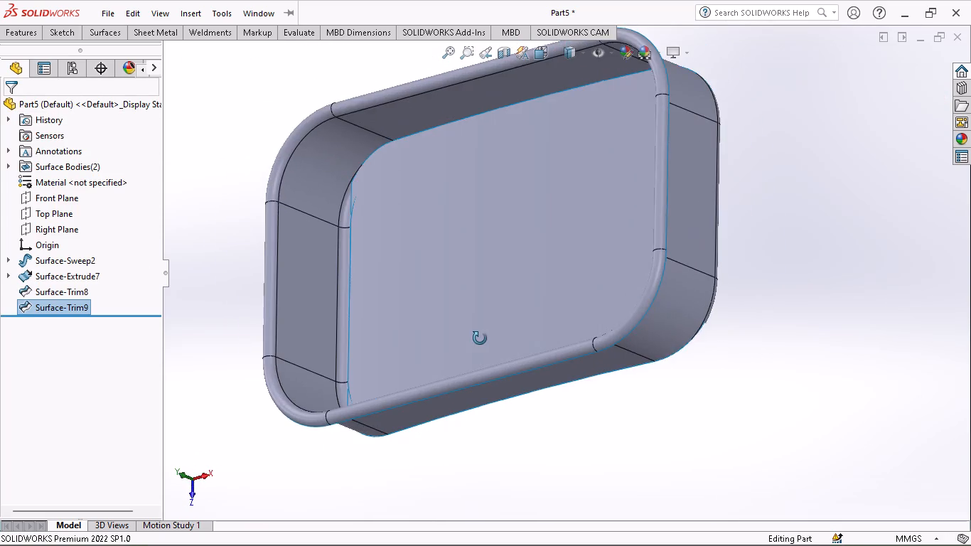
{"action": "middle_click_drag", "start_coordinate": [480, 338], "coordinate": [515, 348]}
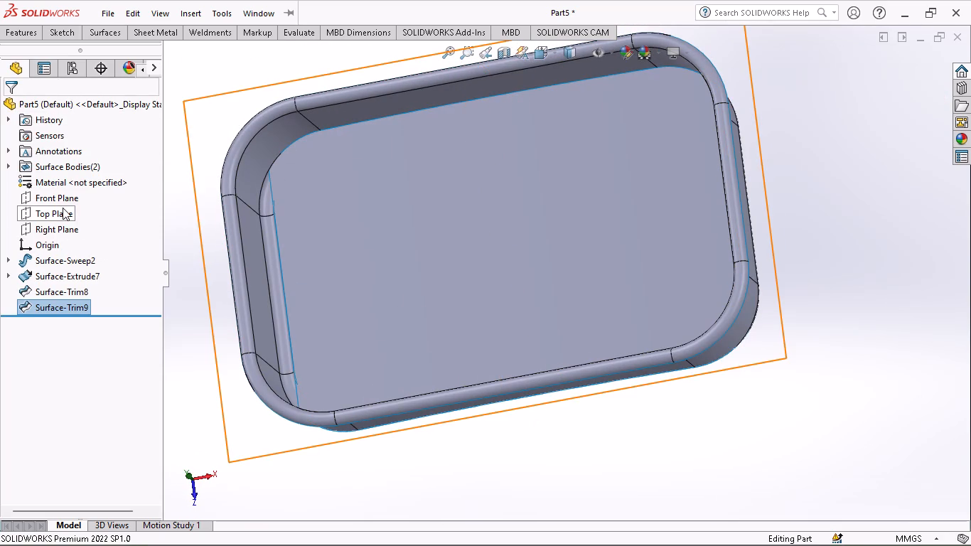
{"action": "left_click", "coordinate": [63, 208]}
{"action": "left_click", "coordinate": [75, 184]}
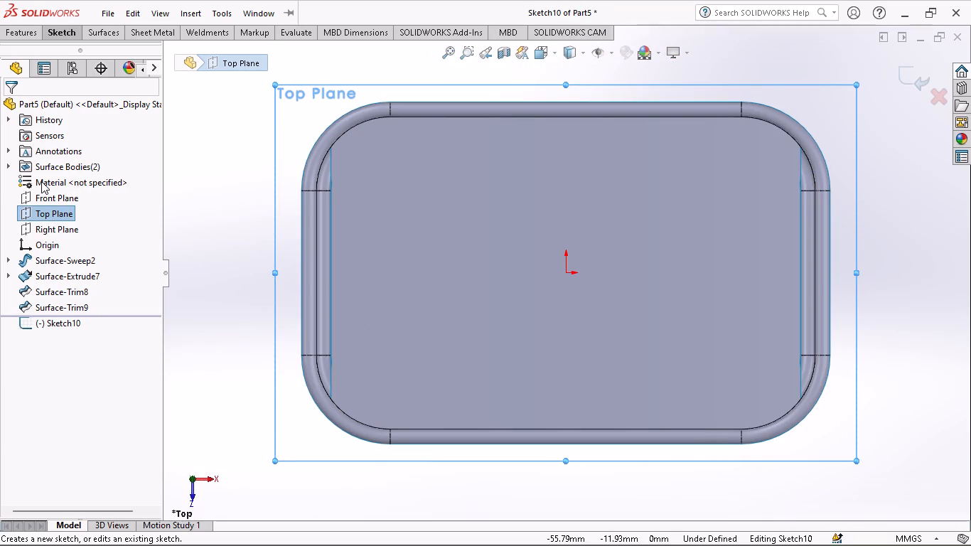
Convert the straight inner edge of the tray's short wall on the negative X side into a sketch line.
{"action": "left_click", "coordinate": [62, 33]}
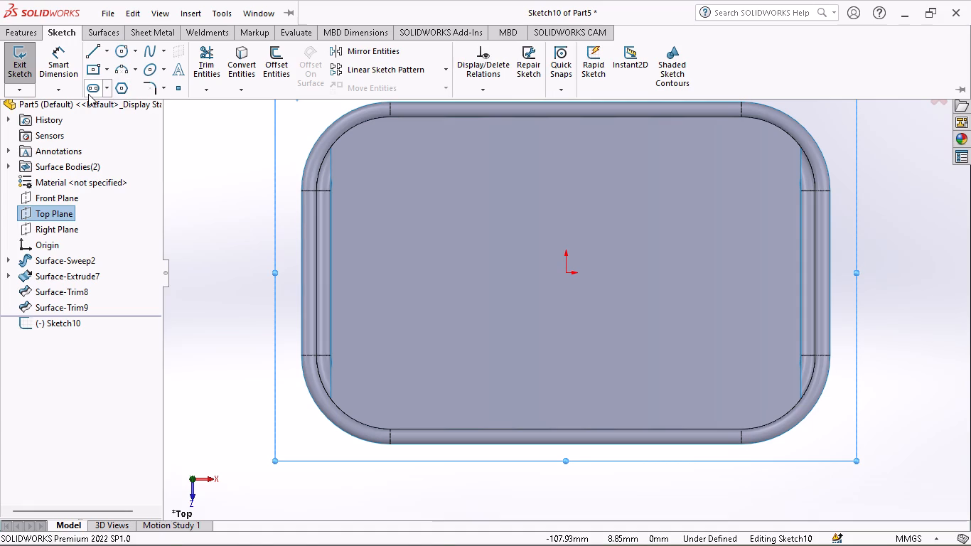
{"action": "left_click", "coordinate": [333, 313]}
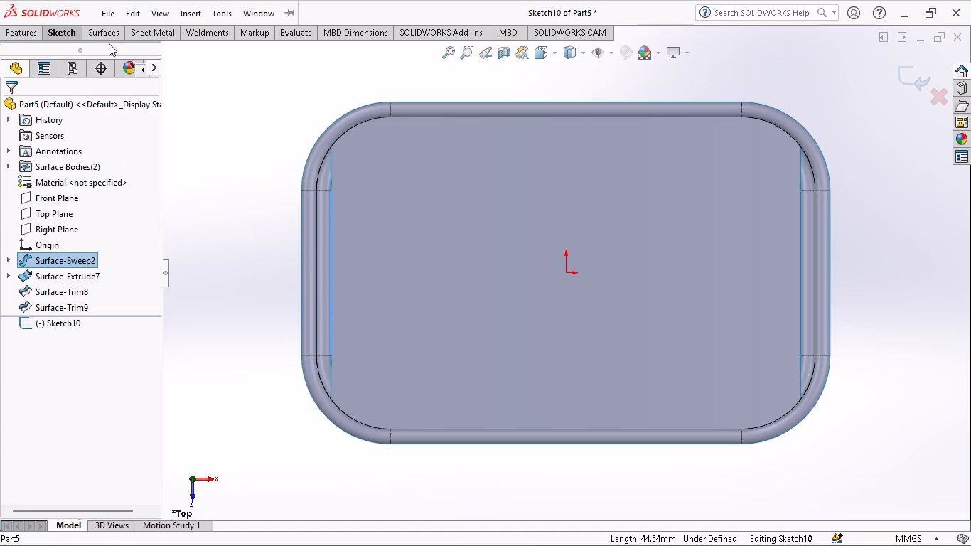
{"action": "left_click", "coordinate": [68, 34]}
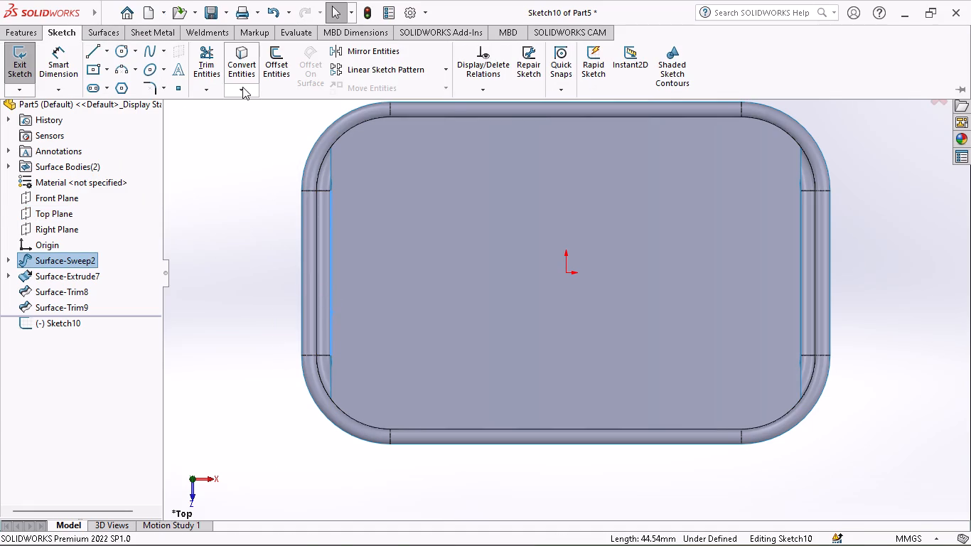
{"action": "left_click", "coordinate": [241, 67]}
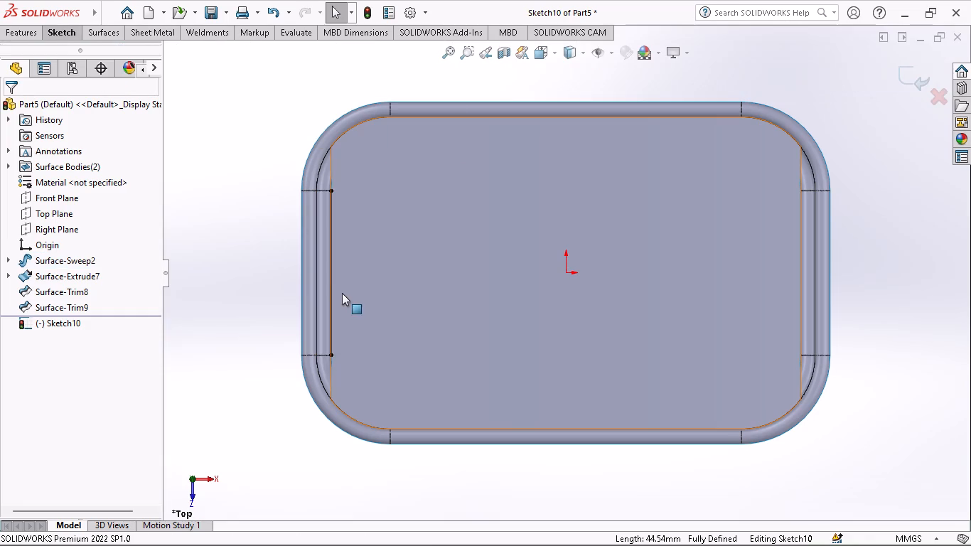
{"action": "left_click", "coordinate": [331, 282]}
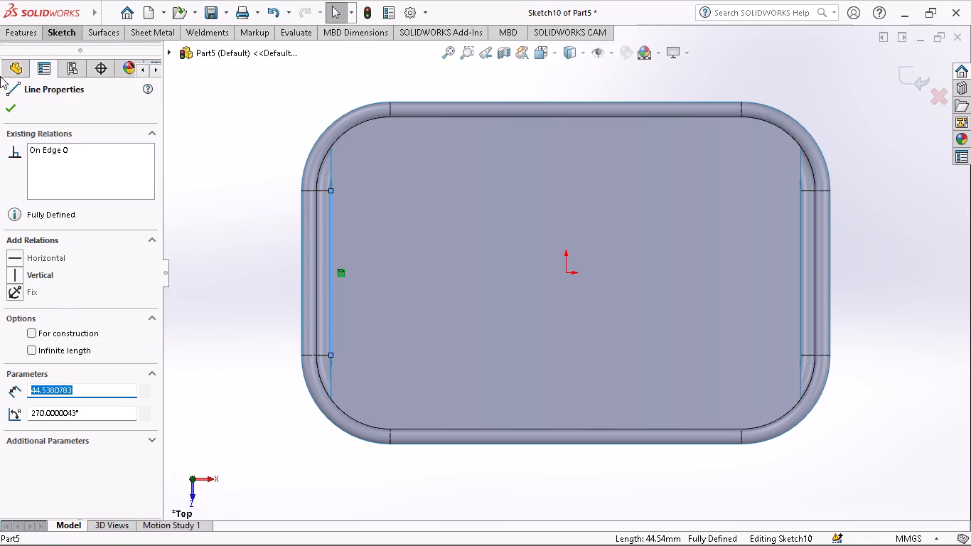
{"action": "left_click", "coordinate": [60, 34]}
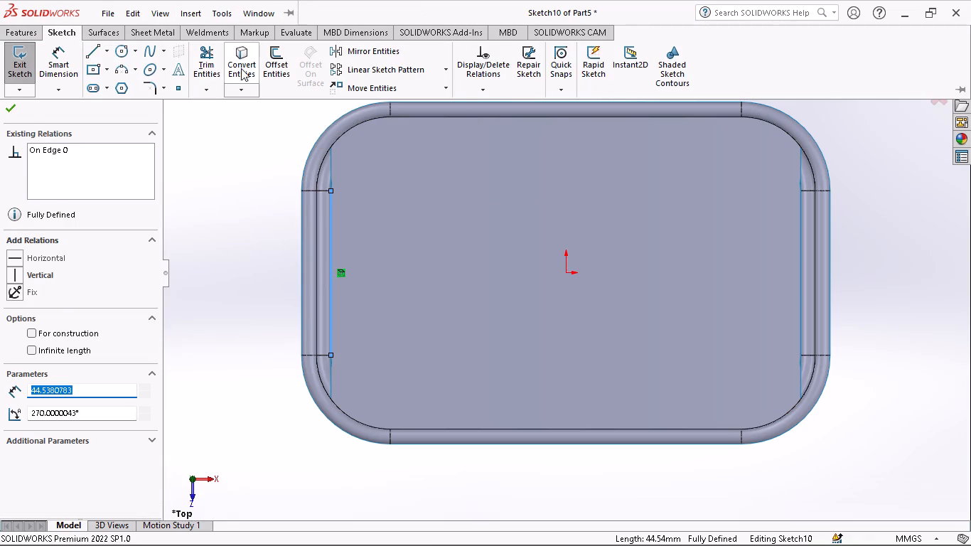
{"action": "left_click", "coordinate": [240, 68]}
{"action": "left_click", "coordinate": [3, 107]}
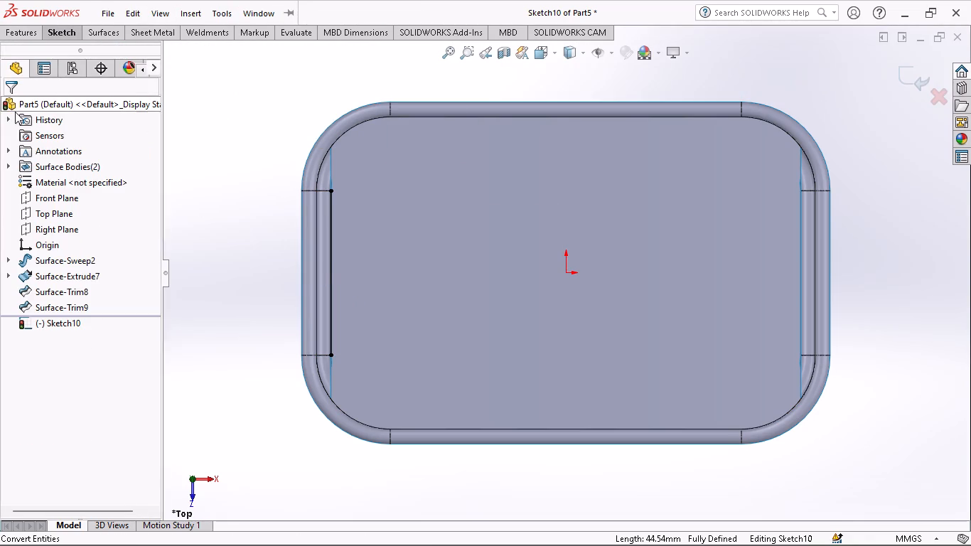
Sketch a horizontal infinite-length line through the origin.
{"action": "left_click", "coordinate": [55, 33]}
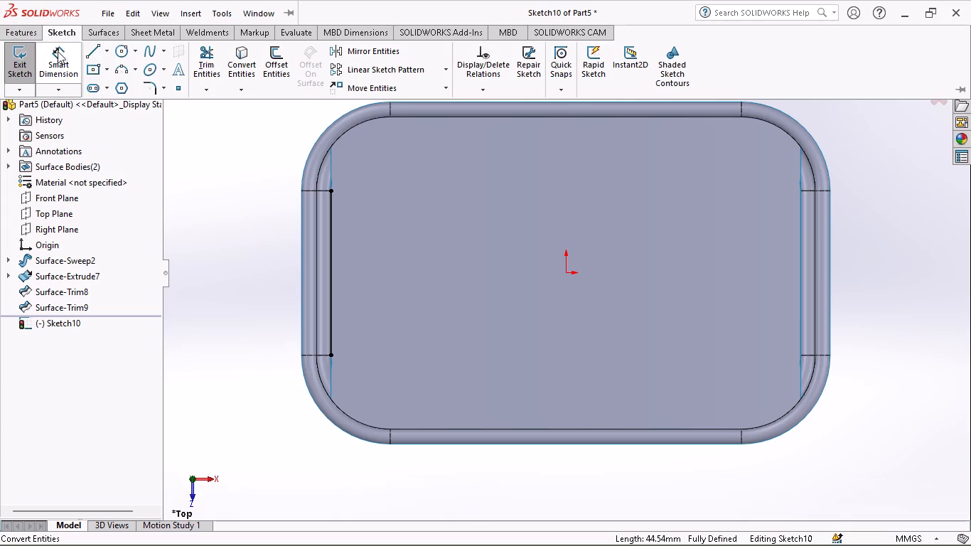
{"action": "left_click", "coordinate": [99, 51]}
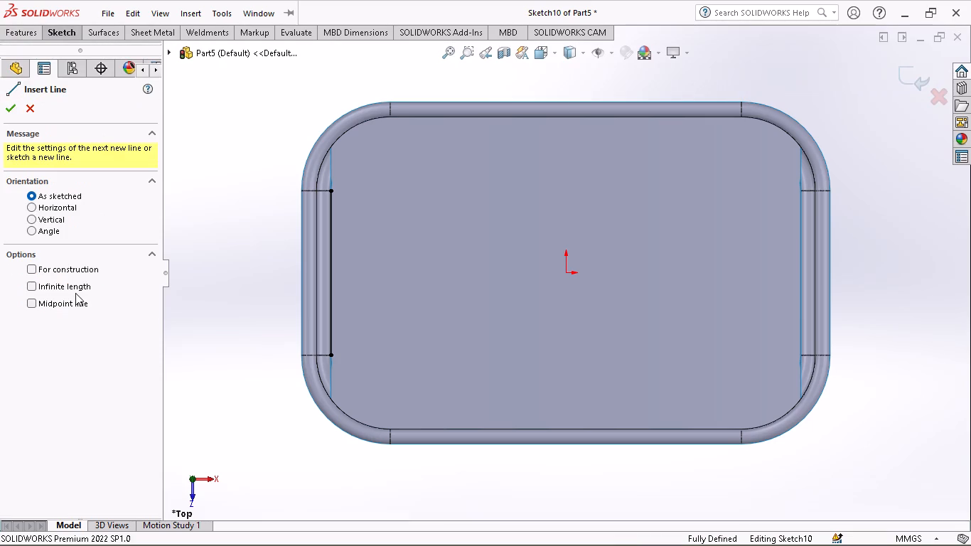
{"action": "left_click", "coordinate": [73, 288]}
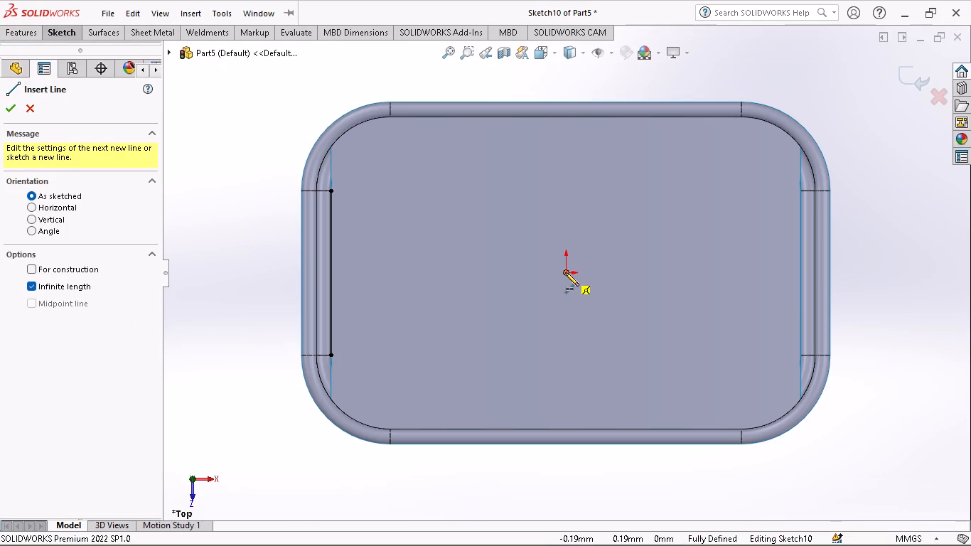
{"action": "left_click", "coordinate": [50, 205]}
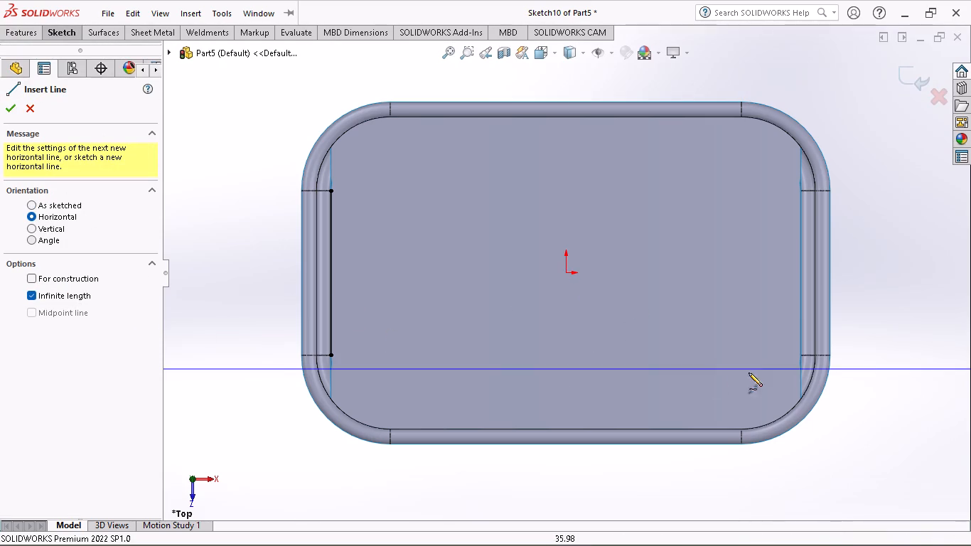
{"action": "left_click", "coordinate": [567, 274]}
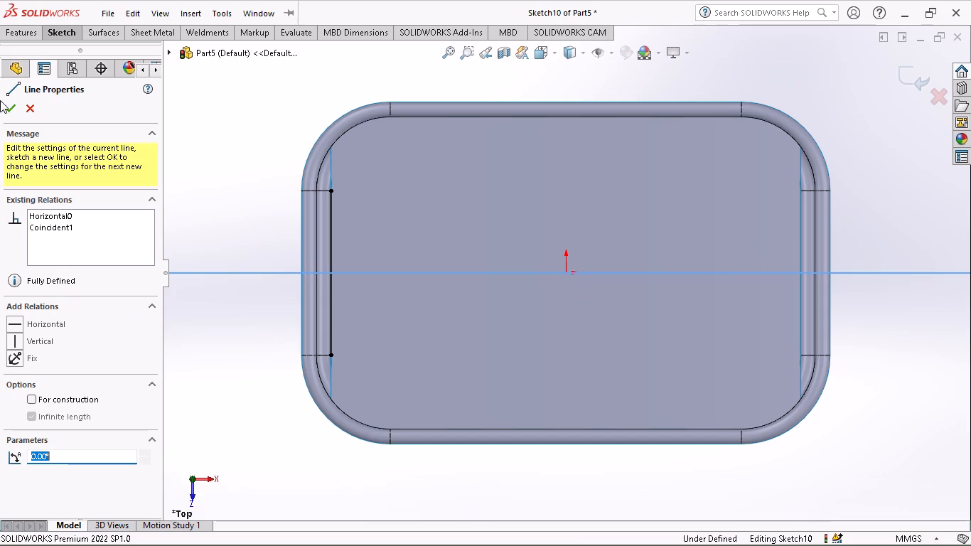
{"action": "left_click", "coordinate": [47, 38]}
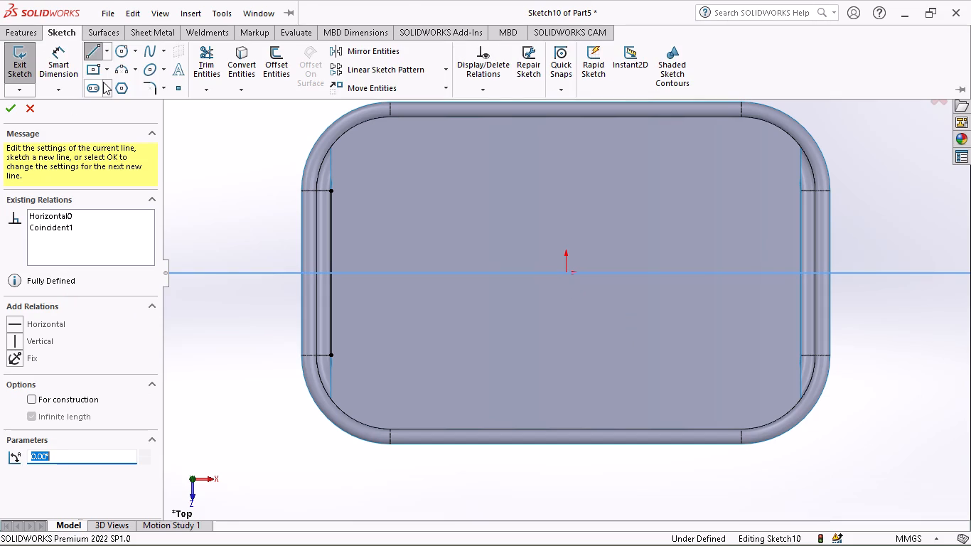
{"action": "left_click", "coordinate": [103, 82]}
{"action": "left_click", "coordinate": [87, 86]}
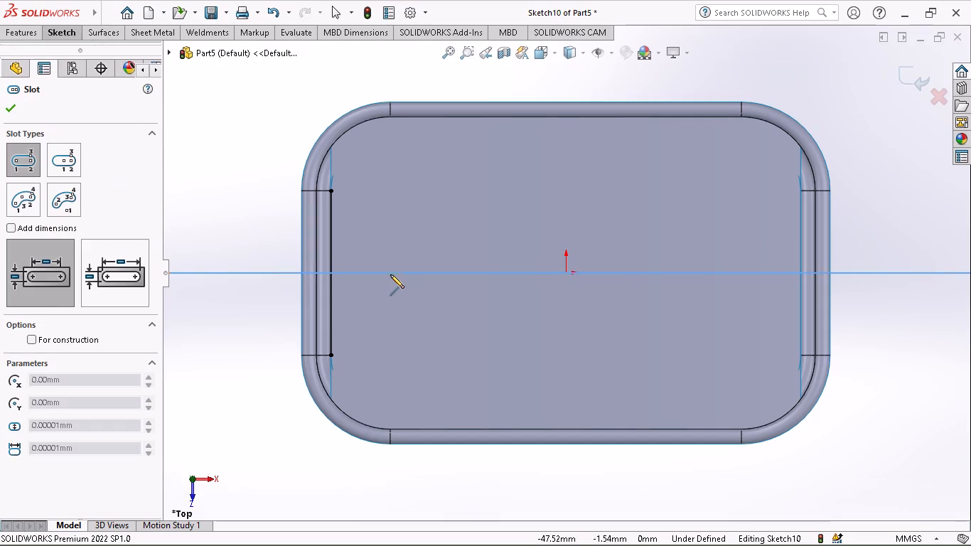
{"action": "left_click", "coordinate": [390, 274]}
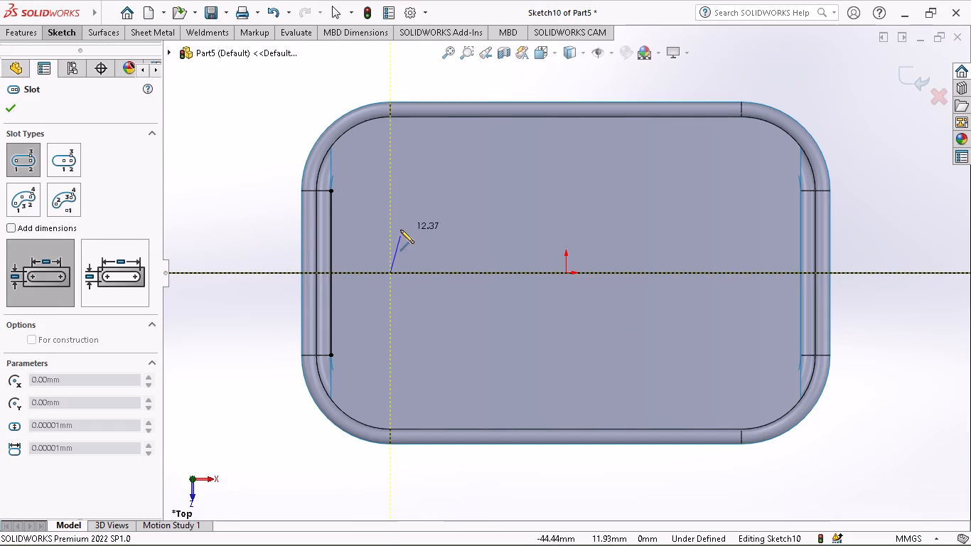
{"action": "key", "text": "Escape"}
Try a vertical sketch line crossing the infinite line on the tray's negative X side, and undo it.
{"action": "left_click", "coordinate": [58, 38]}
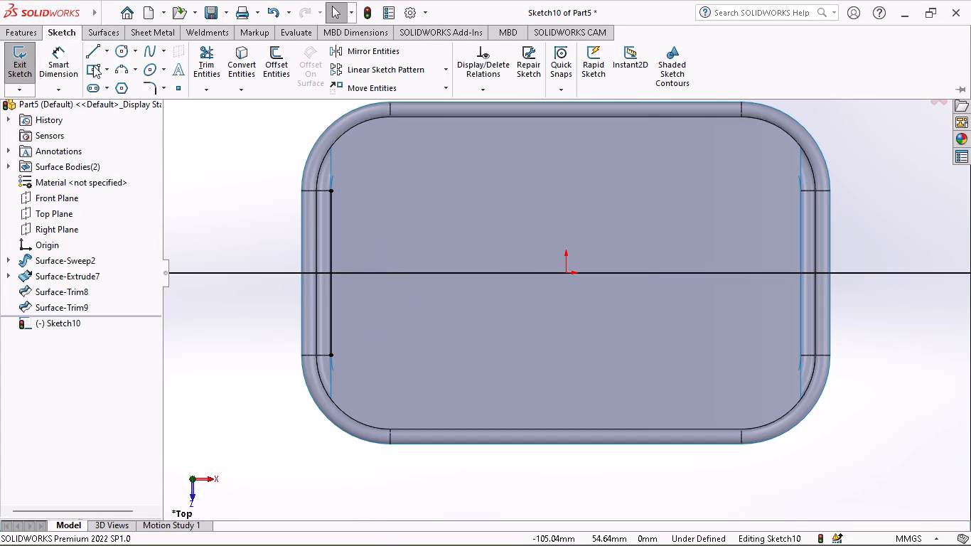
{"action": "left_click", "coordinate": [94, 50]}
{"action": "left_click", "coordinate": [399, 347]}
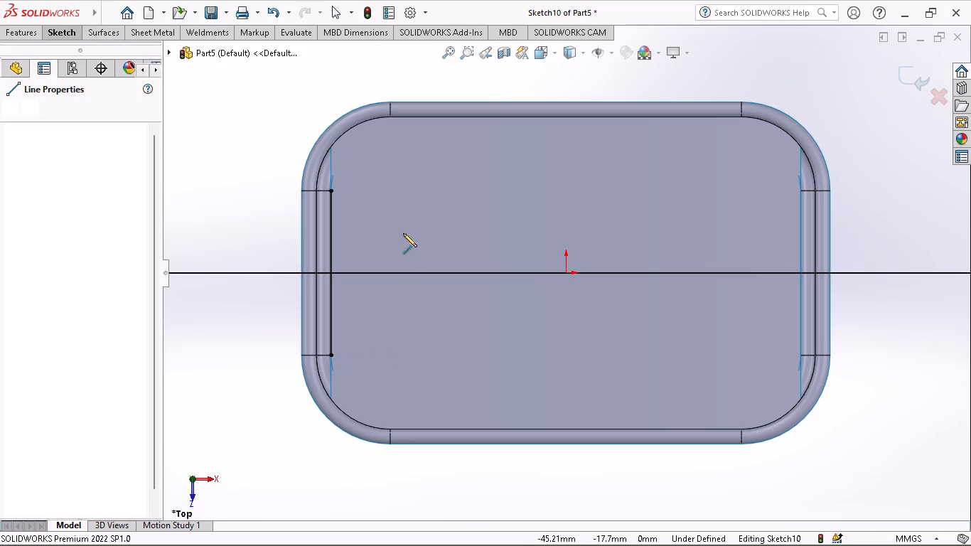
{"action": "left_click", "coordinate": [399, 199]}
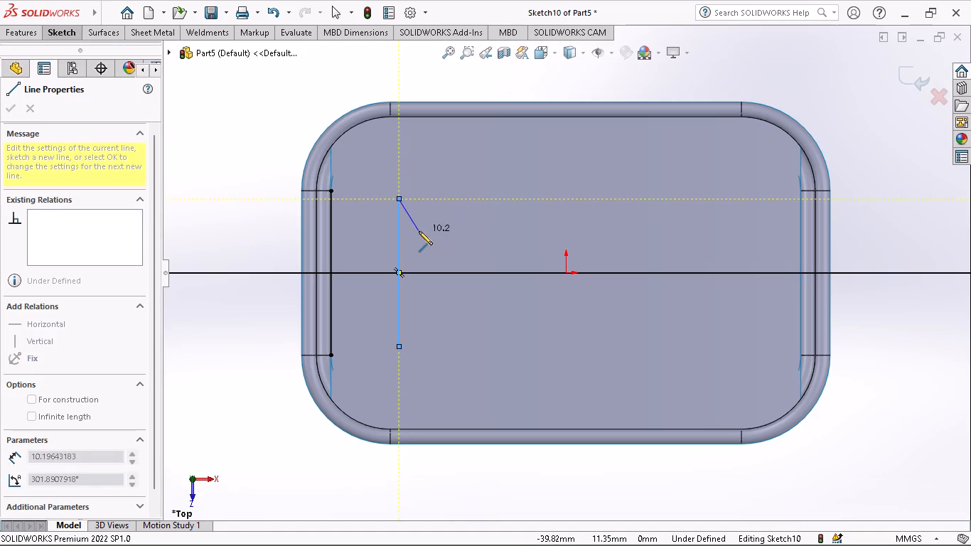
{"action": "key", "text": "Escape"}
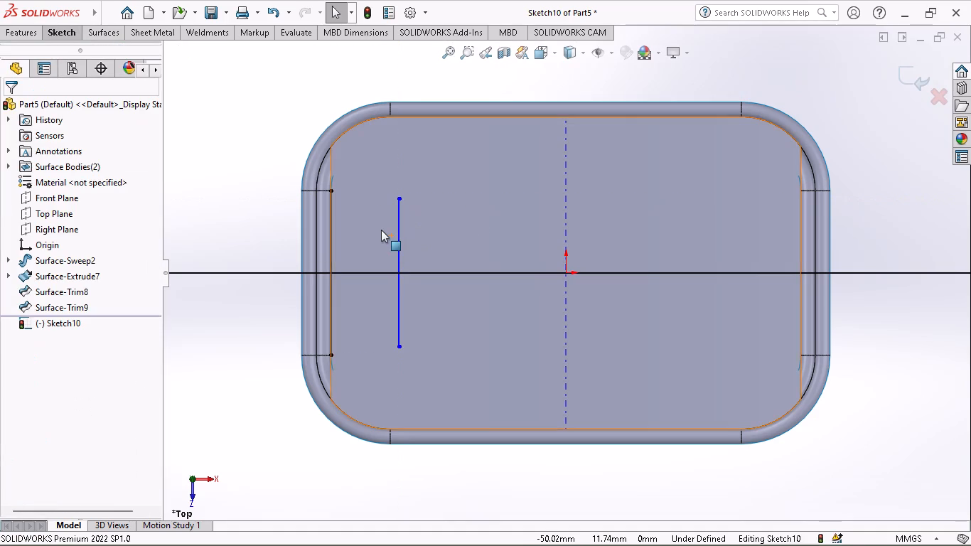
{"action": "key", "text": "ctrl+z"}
Sketch a vertical straight slot near the converted edge, about 41.7 mm between centres and about 8.5 mm wide.
{"action": "left_click", "coordinate": [53, 40]}
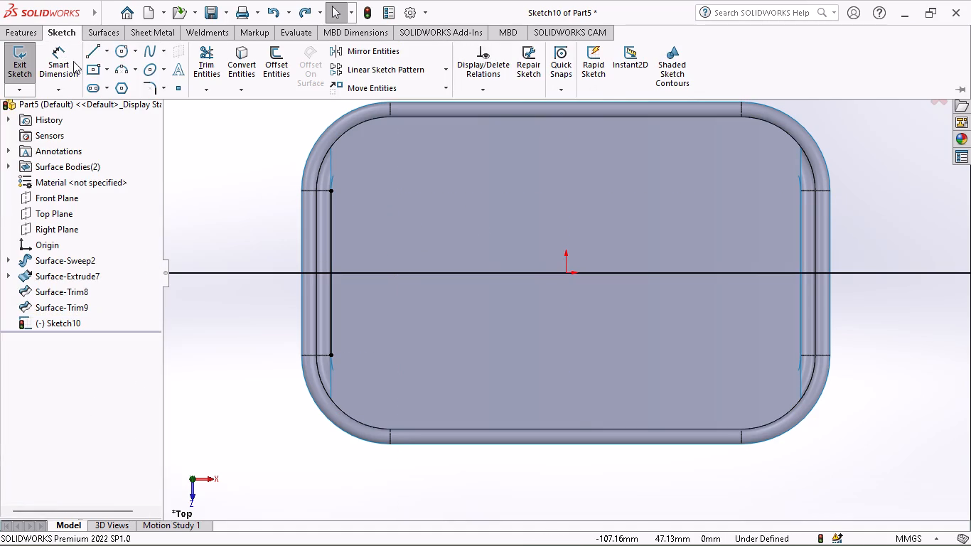
{"action": "left_click", "coordinate": [91, 85]}
{"action": "left_click", "coordinate": [389, 351]}
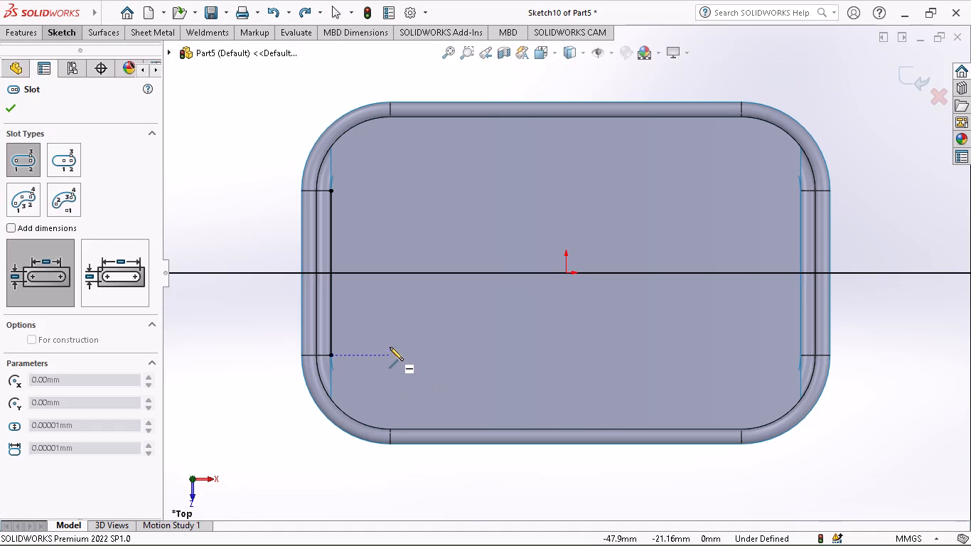
{"action": "left_click", "coordinate": [390, 201]}
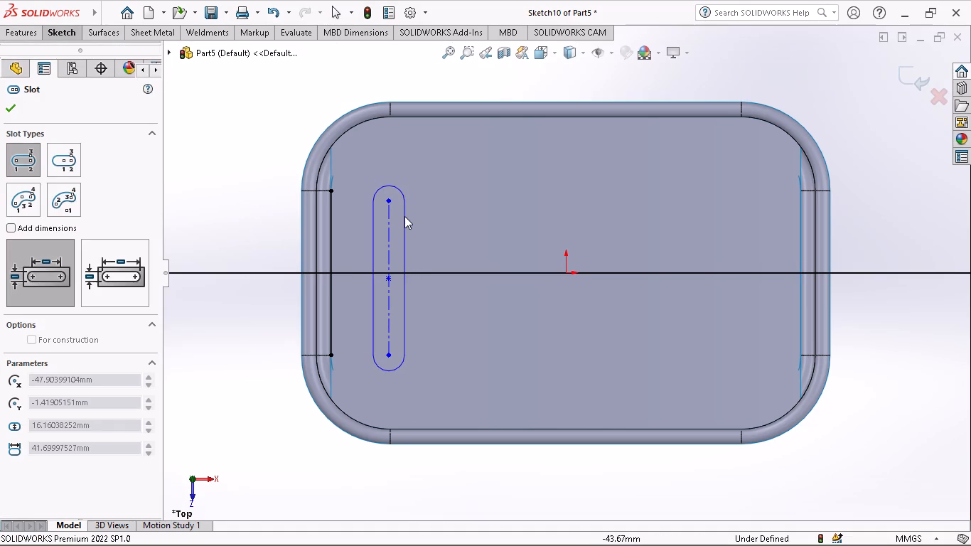
{"action": "left_click", "coordinate": [404, 216]}
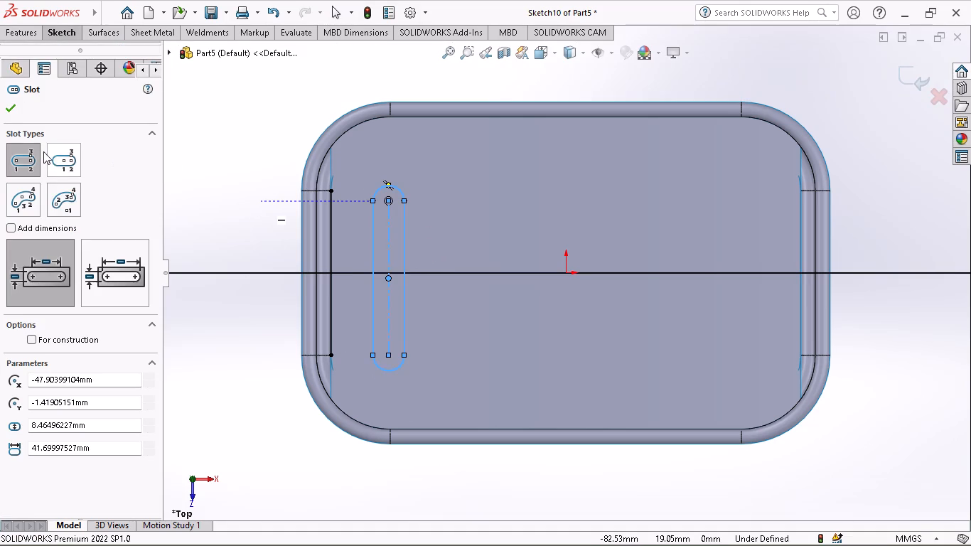
{"action": "left_click", "coordinate": [6, 115]}
Create a linear sketch pattern of the slot along the X-axis with 3 instances spaced 50 mm apart.
{"action": "left_click", "coordinate": [68, 28]}
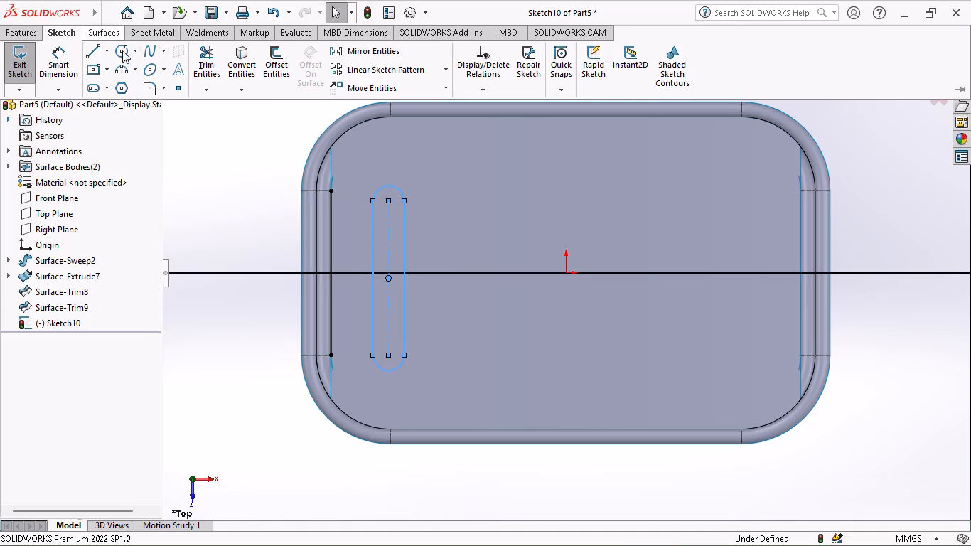
{"action": "left_click", "coordinate": [380, 66]}
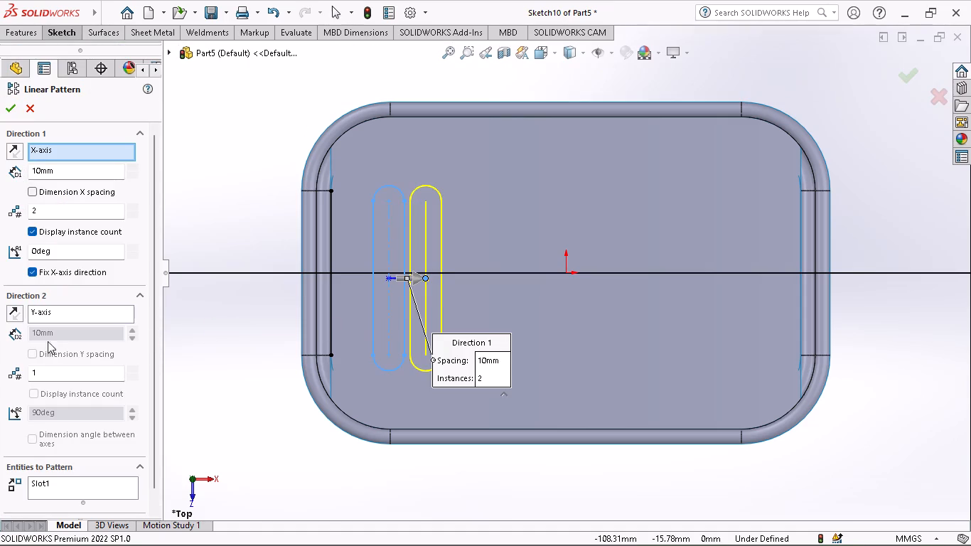
{"action": "left_click_drag", "start_coordinate": [52, 208], "coordinate": [0, 225]}
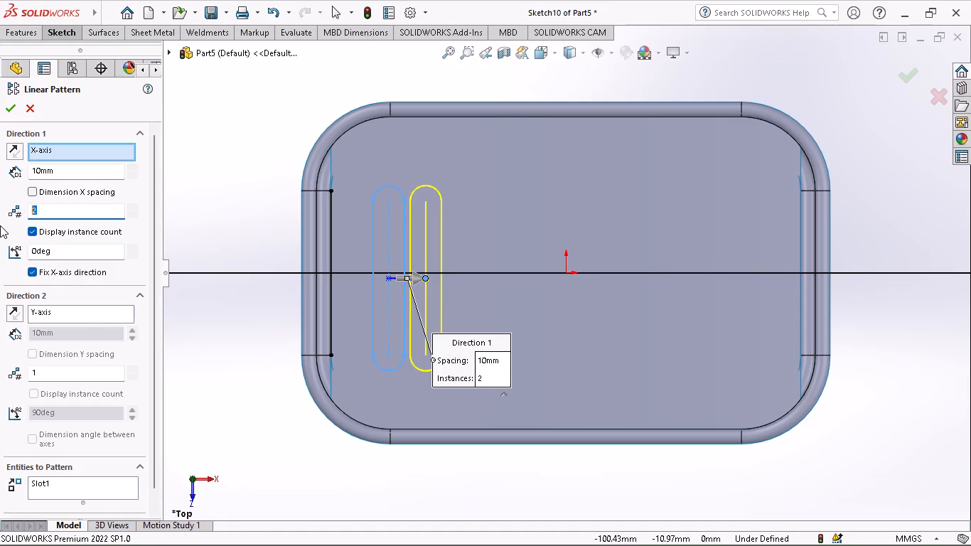
{"action": "key", "text": "3"}
{"action": "key", "text": "Return"}
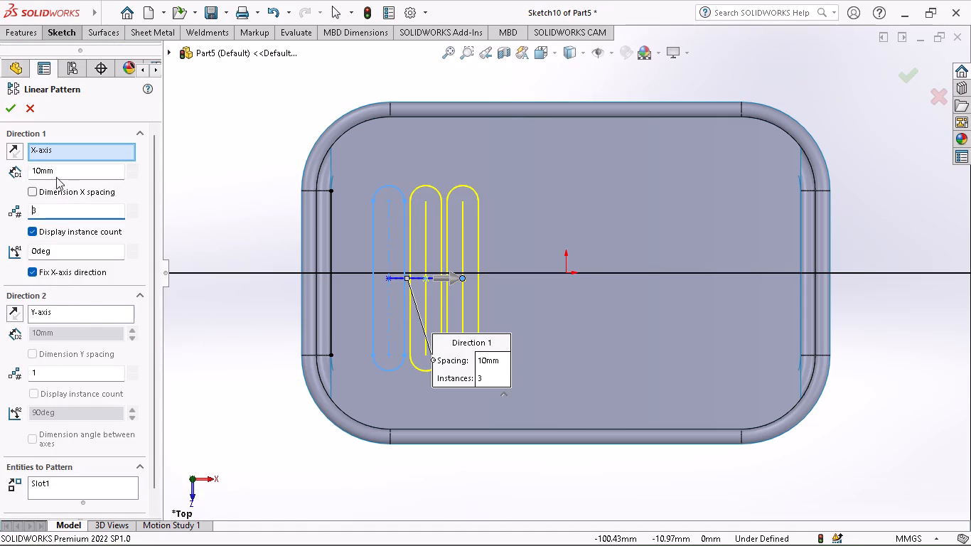
{"action": "left_click_drag", "start_coordinate": [58, 170], "coordinate": [0, 188]}
{"action": "type", "text": "20"}
{"action": "key", "text": "Return"}
{"action": "left_click_drag", "start_coordinate": [63, 175], "coordinate": [0, 175]}
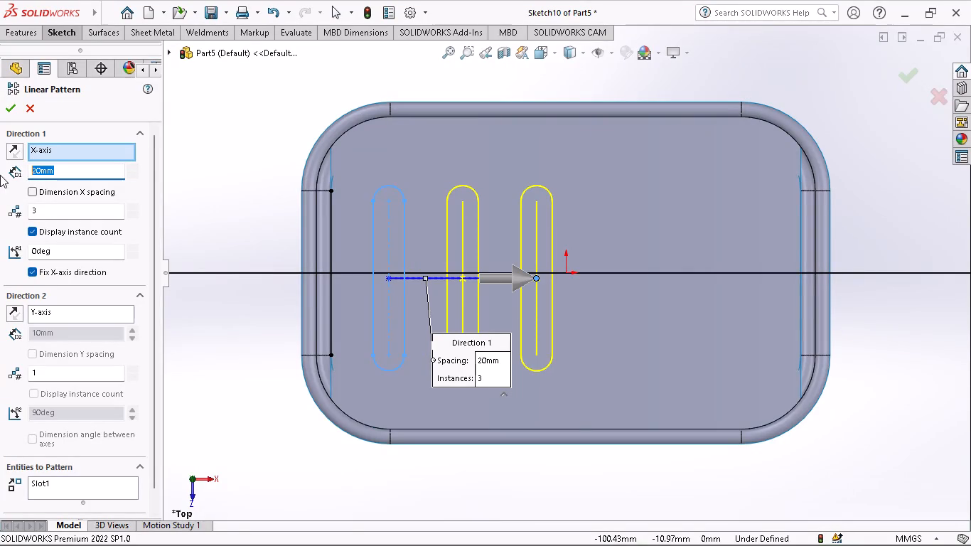
{"action": "type", "text": "50"}
{"action": "key", "text": "Return"}
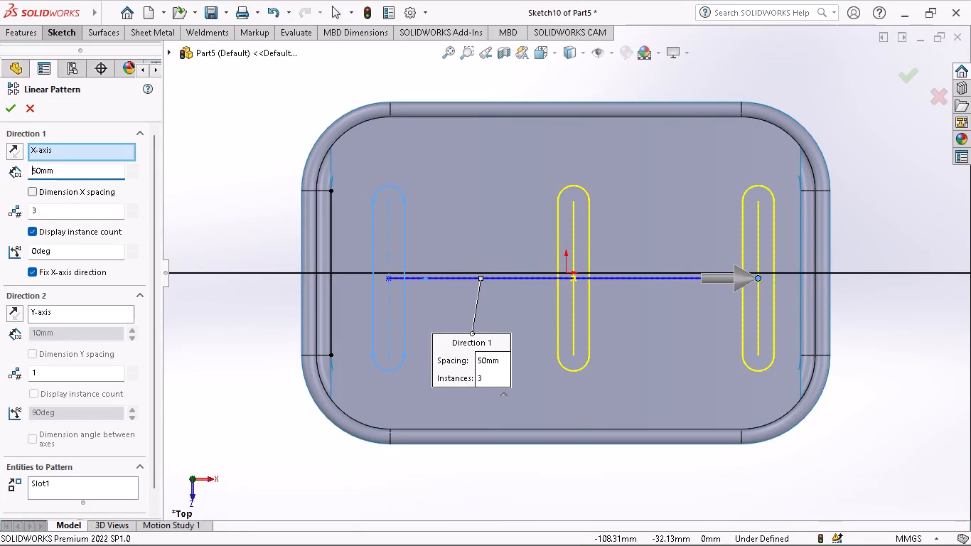
{"action": "left_click", "coordinate": [7, 112]}
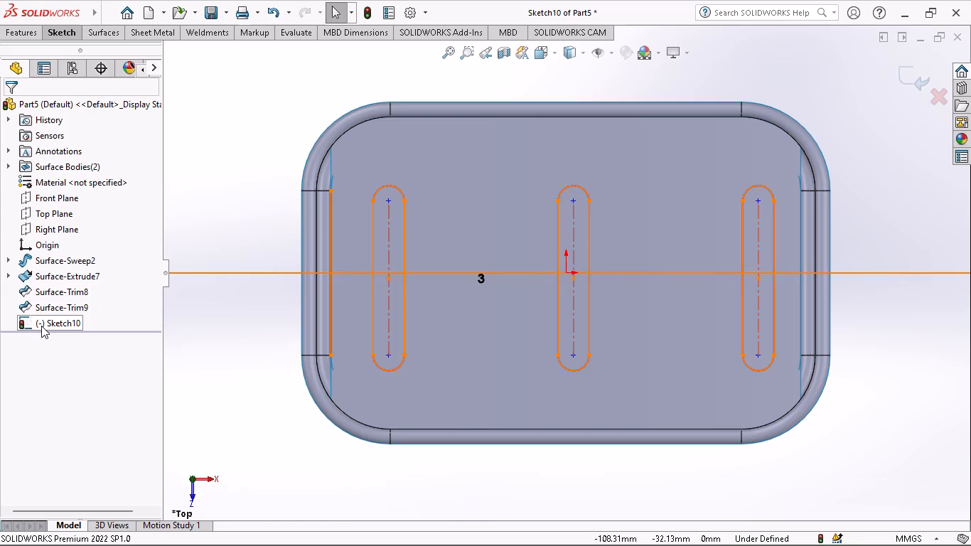
Trim the tray floor with the slot sketch as trim tool, using Remove selections on the three slot regions with Split all and Natural.
{"action": "left_click", "coordinate": [41, 326]}
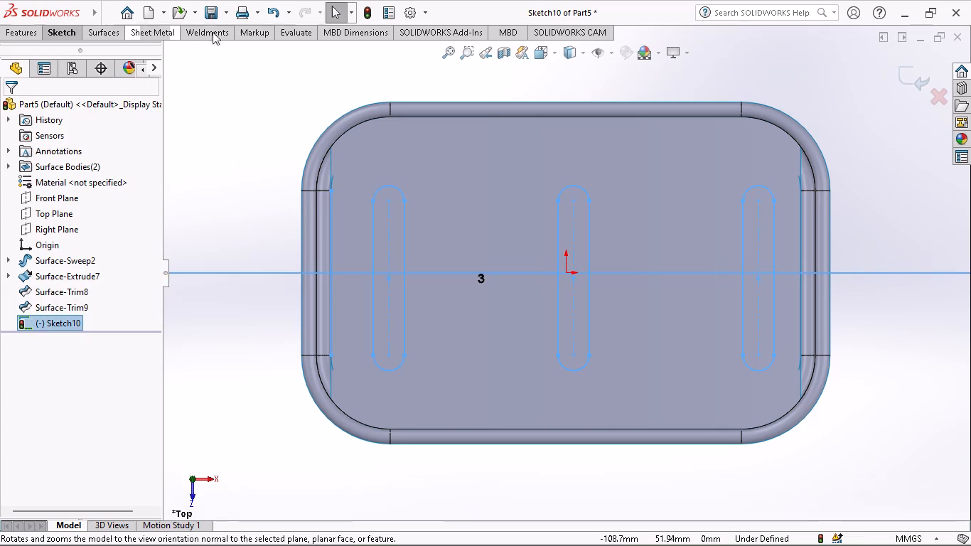
{"action": "left_click", "coordinate": [98, 34]}
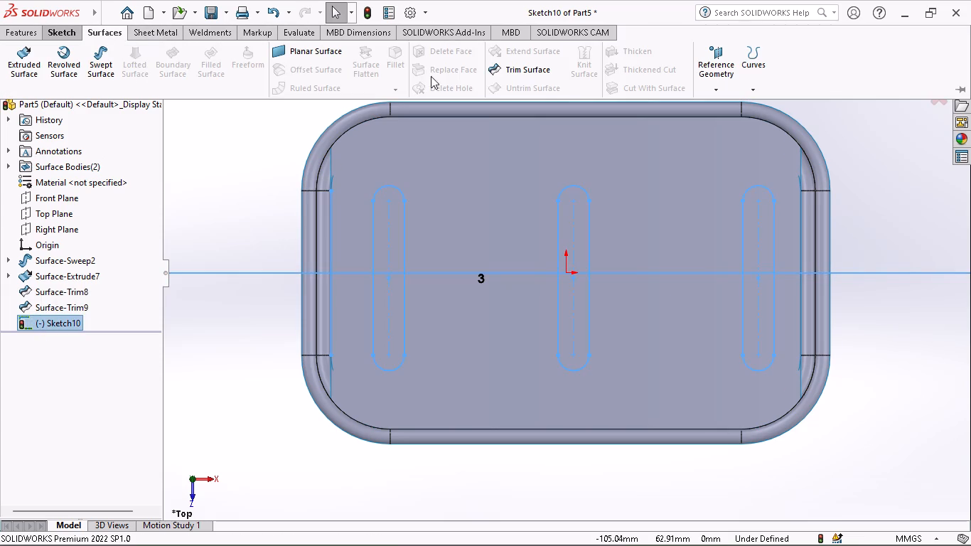
{"action": "left_click", "coordinate": [511, 71]}
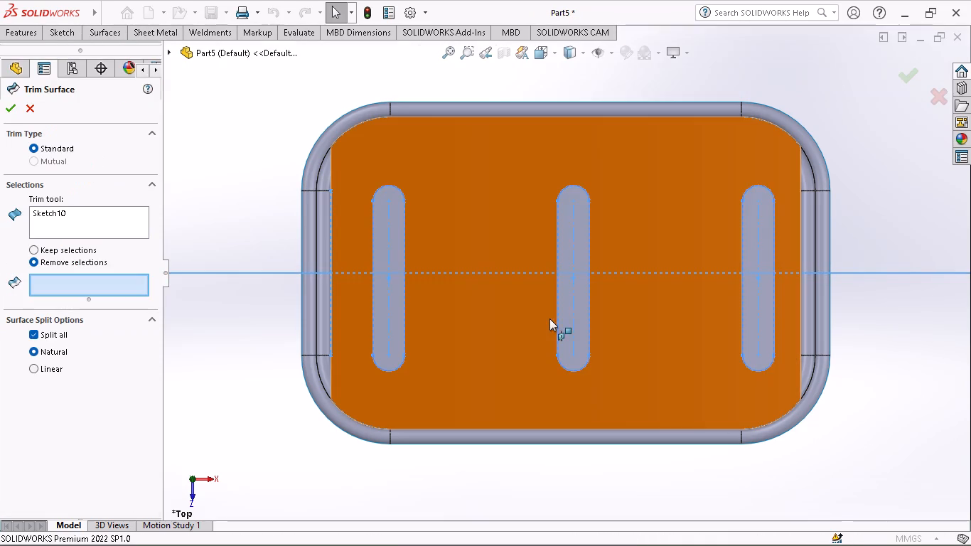
{"action": "middle_click_drag", "start_coordinate": [513, 355], "coordinate": [515, 232]}
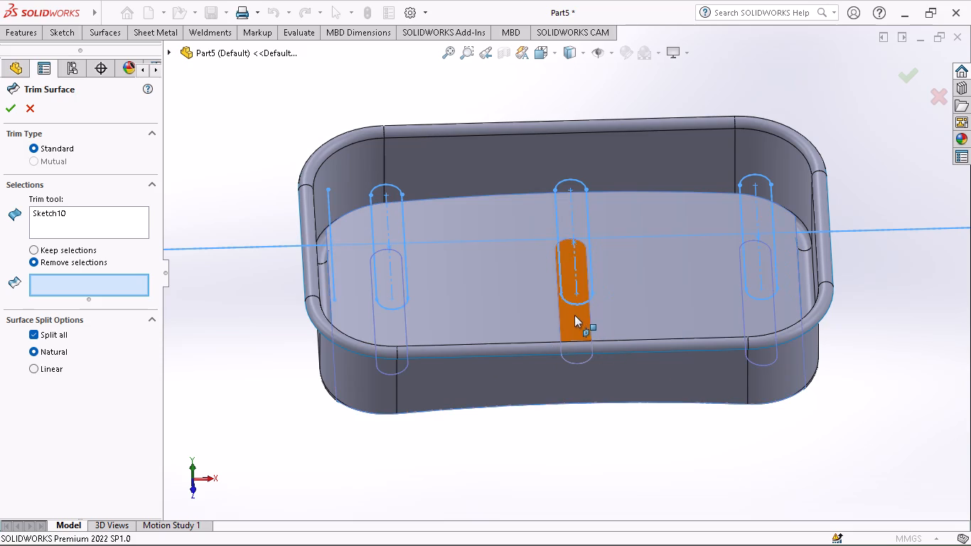
{"action": "left_click", "coordinate": [572, 328]}
{"action": "left_click", "coordinate": [397, 334]}
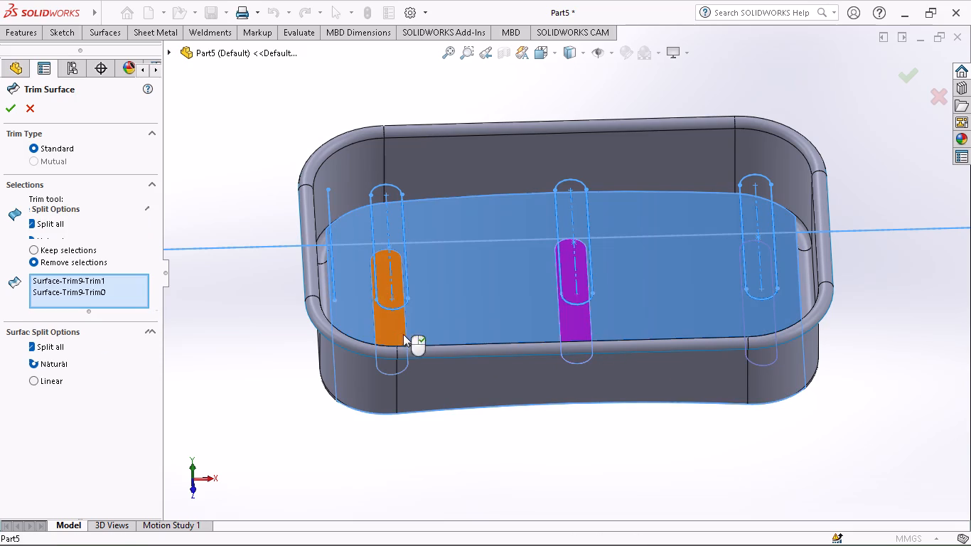
{"action": "left_click", "coordinate": [763, 322]}
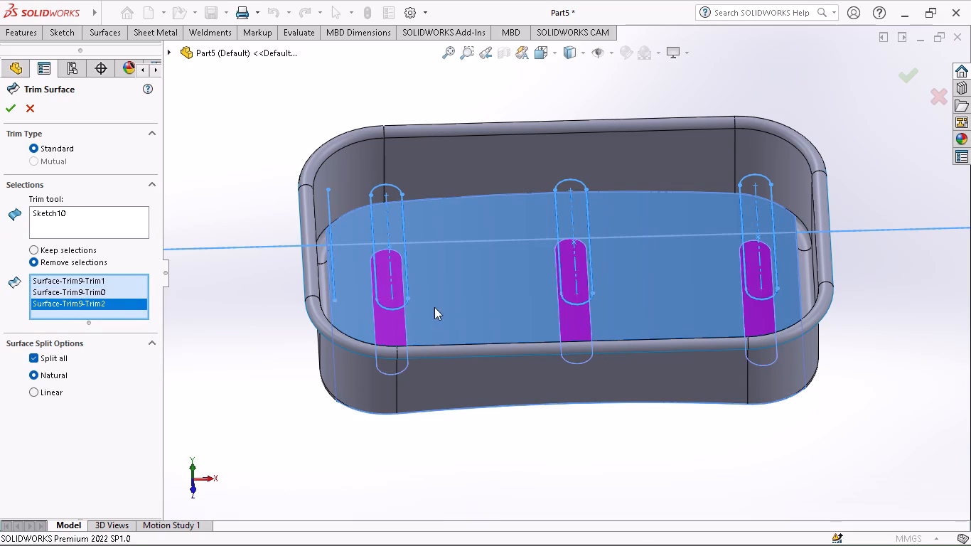
{"action": "left_click", "coordinate": [6, 109]}
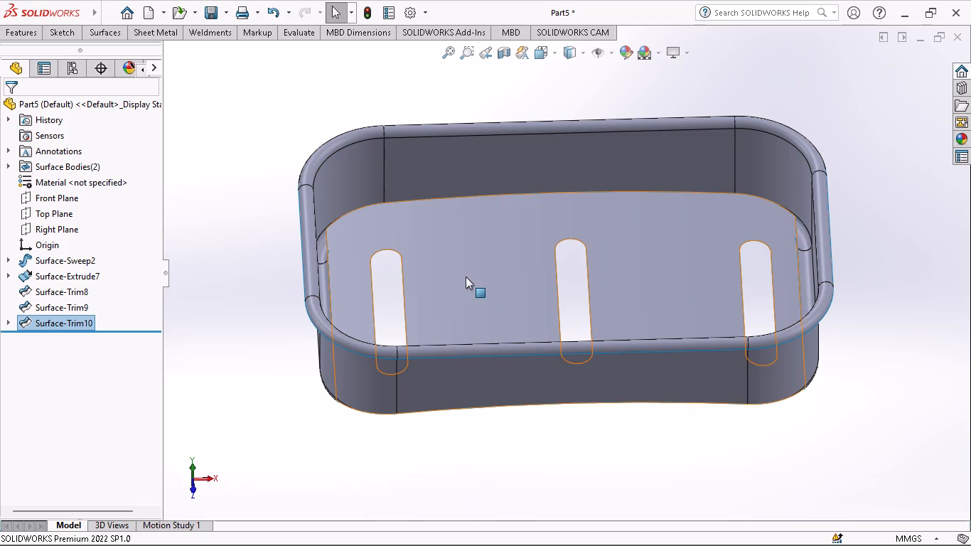
Examine the slotted tray floor from above, from the side and from underneath.
{"action": "middle_click_drag", "start_coordinate": [479, 336], "coordinate": [508, 385]}
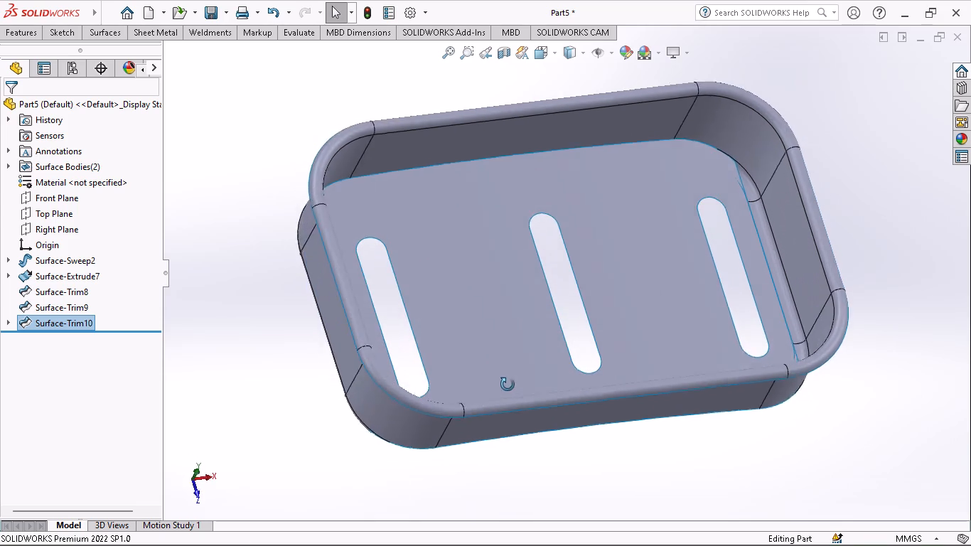
{"action": "middle_click_drag", "start_coordinate": [508, 385], "coordinate": [535, 112]}
{"action": "middle_click_drag", "start_coordinate": [572, 323], "coordinate": [579, 348]}
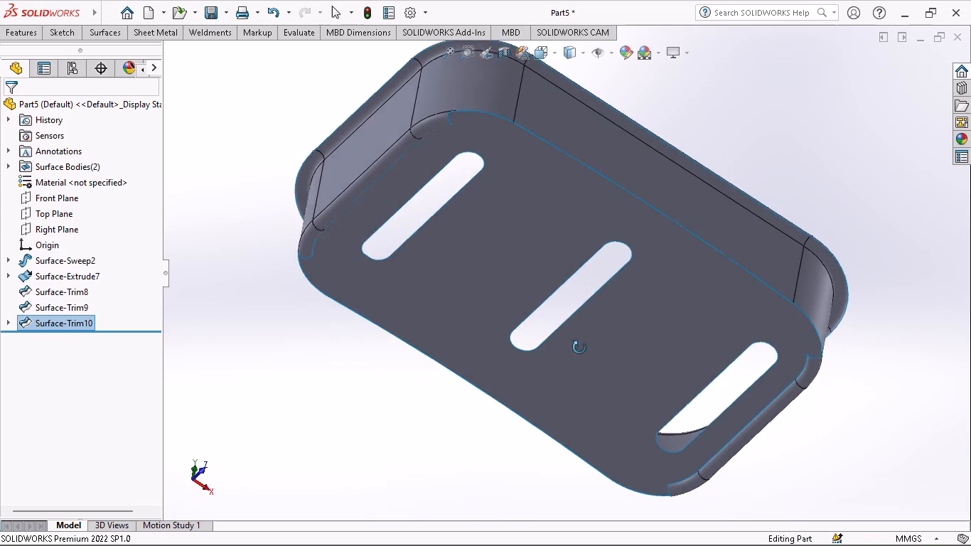
{"action": "middle_click_drag", "start_coordinate": [579, 348], "coordinate": [607, 382]}
{"action": "middle_click_drag", "start_coordinate": [580, 276], "coordinate": [534, 332]}
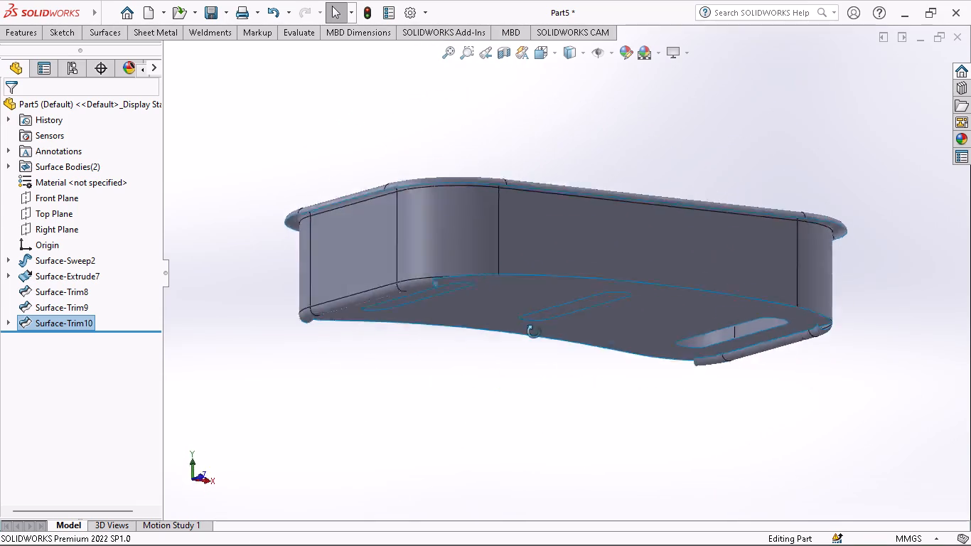
{"action": "middle_click_drag", "start_coordinate": [534, 332], "coordinate": [483, 422]}
{"action": "middle_click_drag", "start_coordinate": [532, 374], "coordinate": [537, 475]}
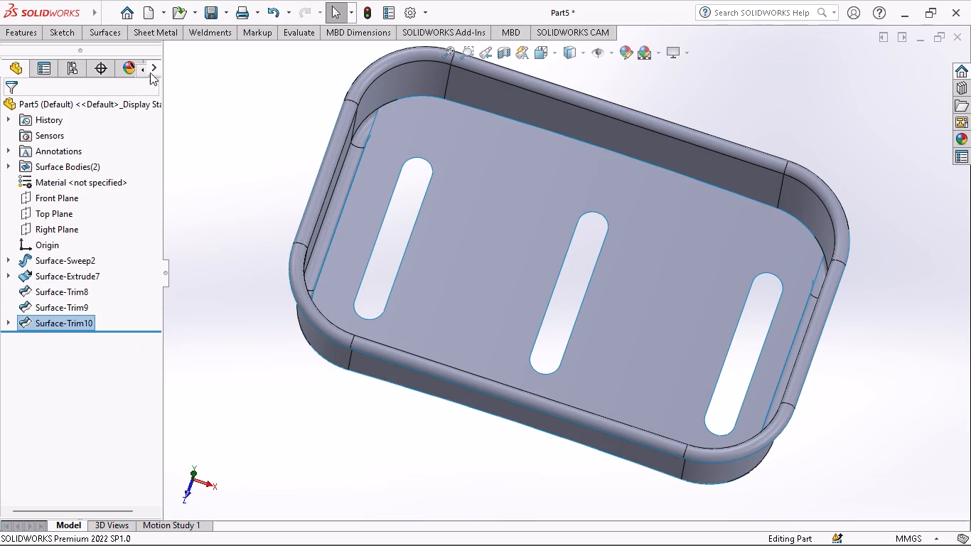
Select all the surface features from Surface-Sweep2 through Surface-Trim10 and delete them.
{"action": "left_click", "coordinate": [104, 352]}
{"action": "left_click_drag", "start_coordinate": [104, 352], "coordinate": [56, 279]}
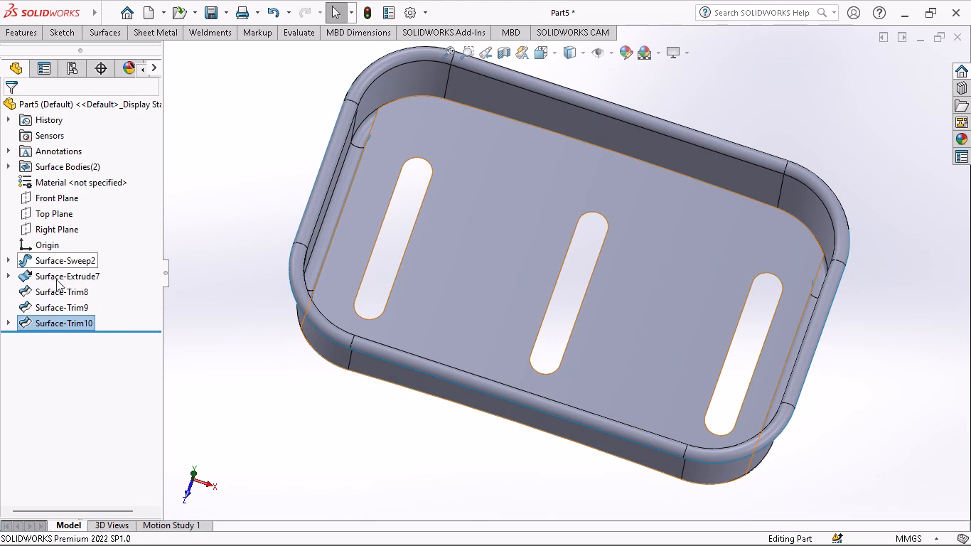
{"action": "left_click_drag", "start_coordinate": [56, 279], "coordinate": [75, 365]}
{"action": "left_click_drag", "start_coordinate": [107, 248], "coordinate": [58, 328]}
{"action": "right_click", "coordinate": [61, 311]}
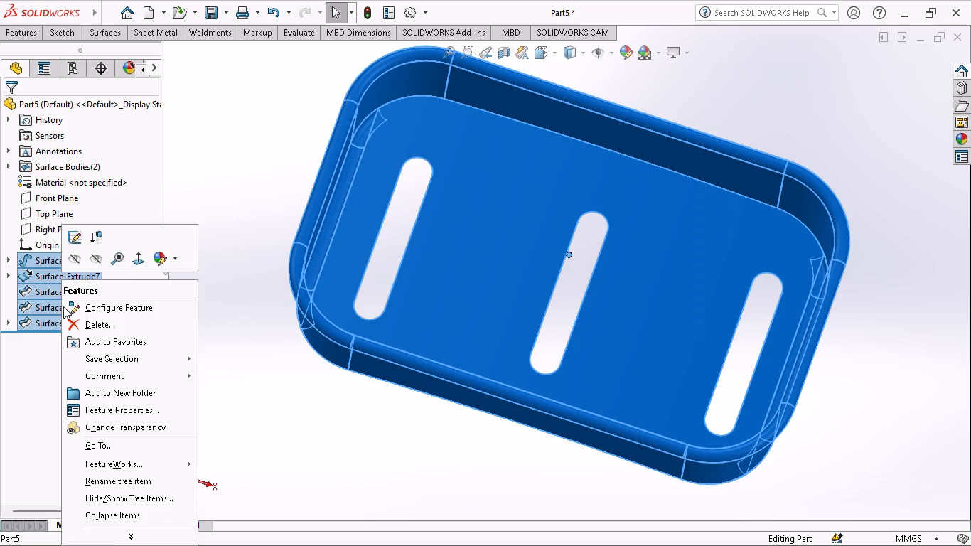
{"action": "left_click", "coordinate": [81, 318]}
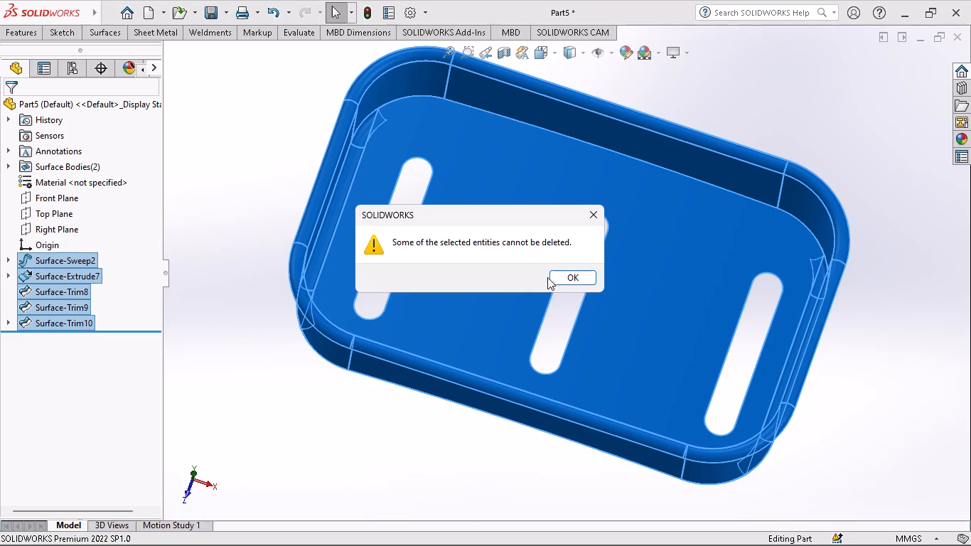
{"action": "left_click", "coordinate": [551, 274]}
Delete the two leftover sketches, the wall profile Sketch5 and the rounded rectangle Sketch4.
{"action": "right_click", "coordinate": [40, 264]}
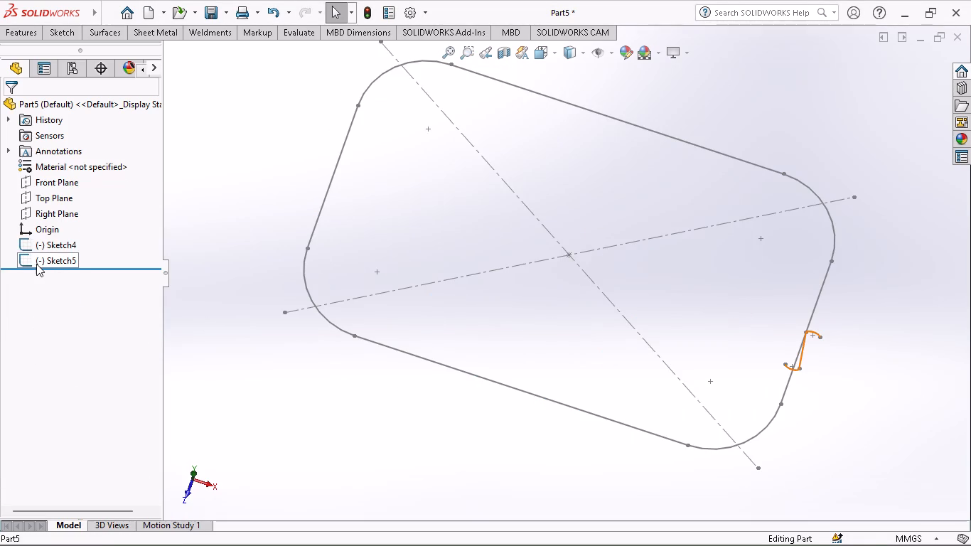
{"action": "left_click", "coordinate": [51, 345]}
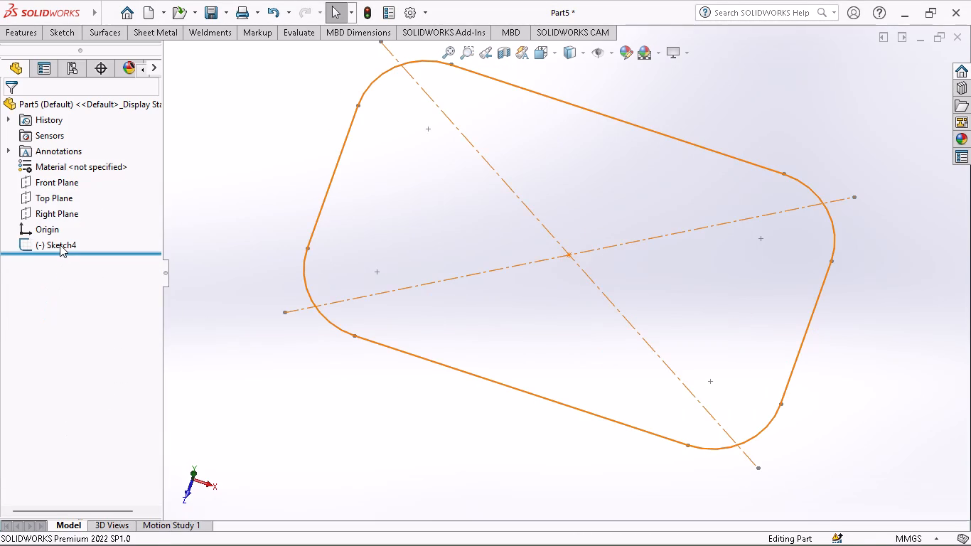
{"action": "left_click", "coordinate": [60, 245]}
{"action": "left_click", "coordinate": [56, 299]}
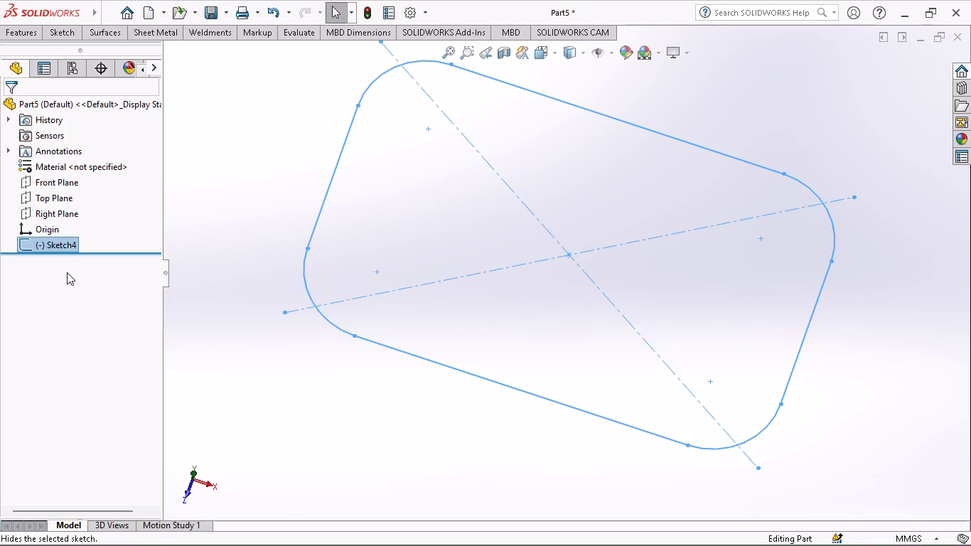
{"action": "left_click", "coordinate": [111, 292]}
{"action": "left_click", "coordinate": [312, 338]}
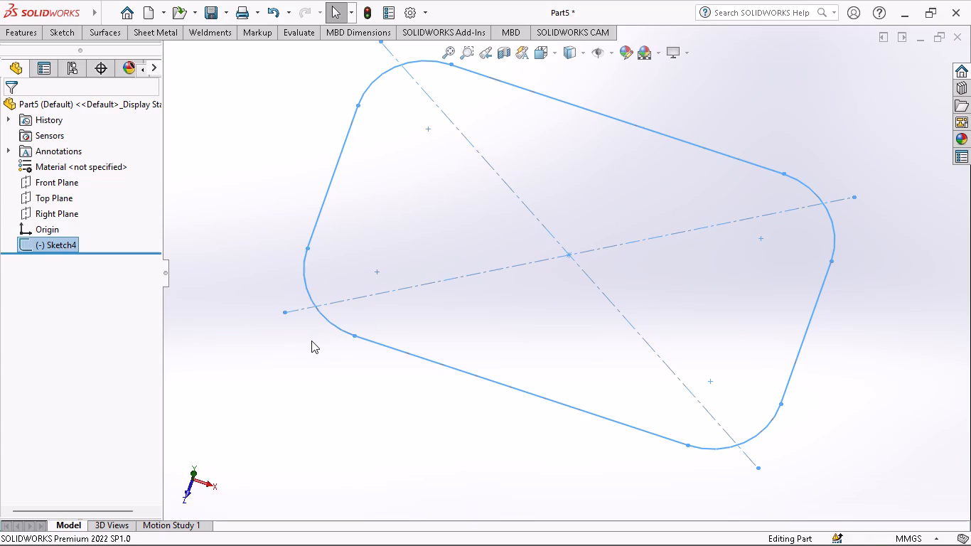
{"action": "right_click", "coordinate": [63, 238]}
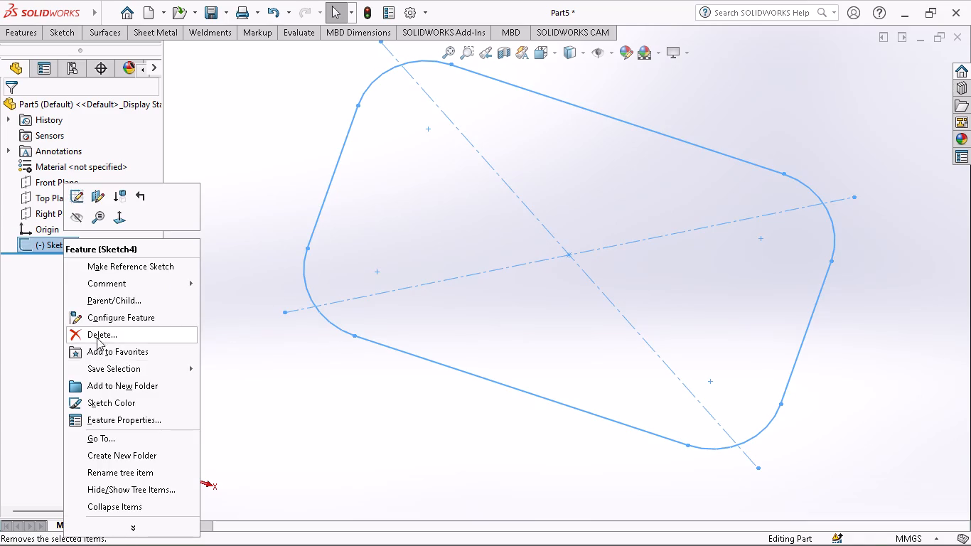
{"action": "left_click", "coordinate": [92, 326]}
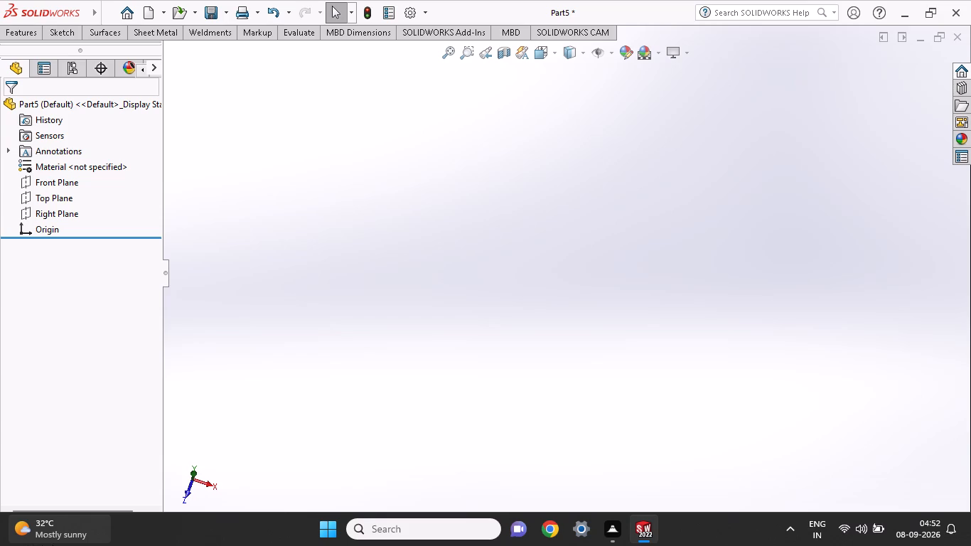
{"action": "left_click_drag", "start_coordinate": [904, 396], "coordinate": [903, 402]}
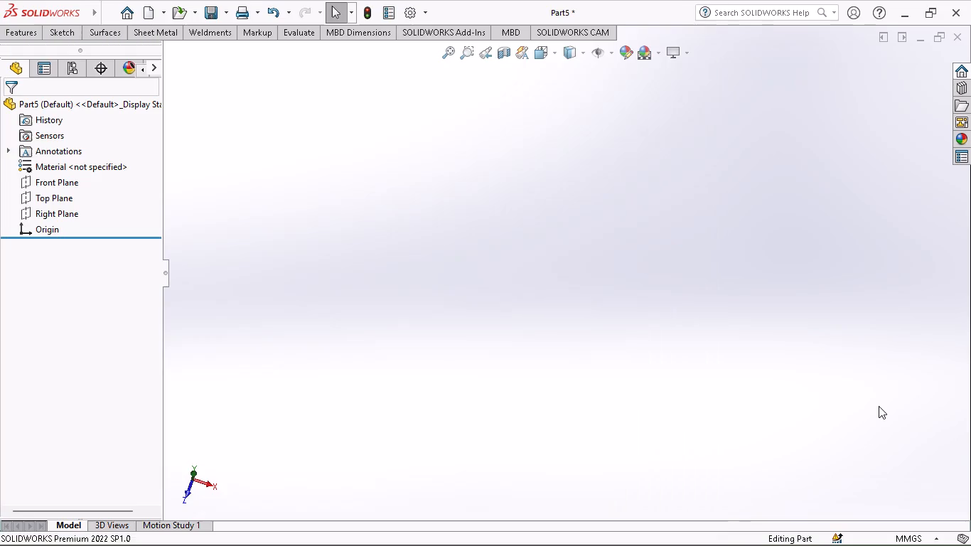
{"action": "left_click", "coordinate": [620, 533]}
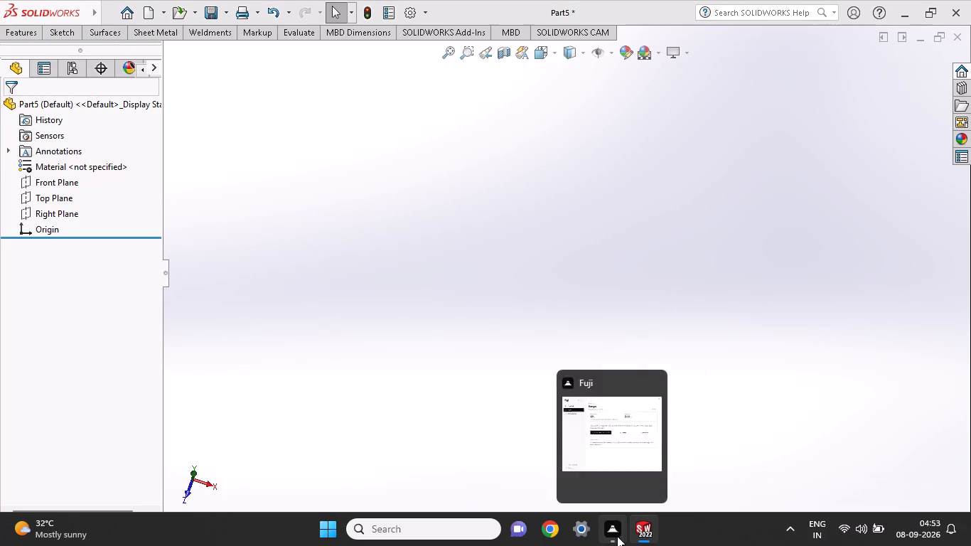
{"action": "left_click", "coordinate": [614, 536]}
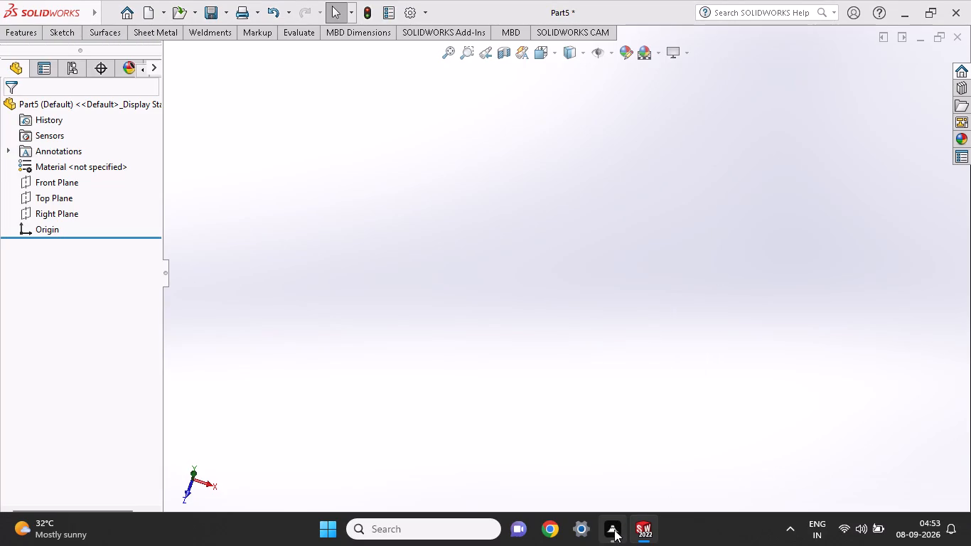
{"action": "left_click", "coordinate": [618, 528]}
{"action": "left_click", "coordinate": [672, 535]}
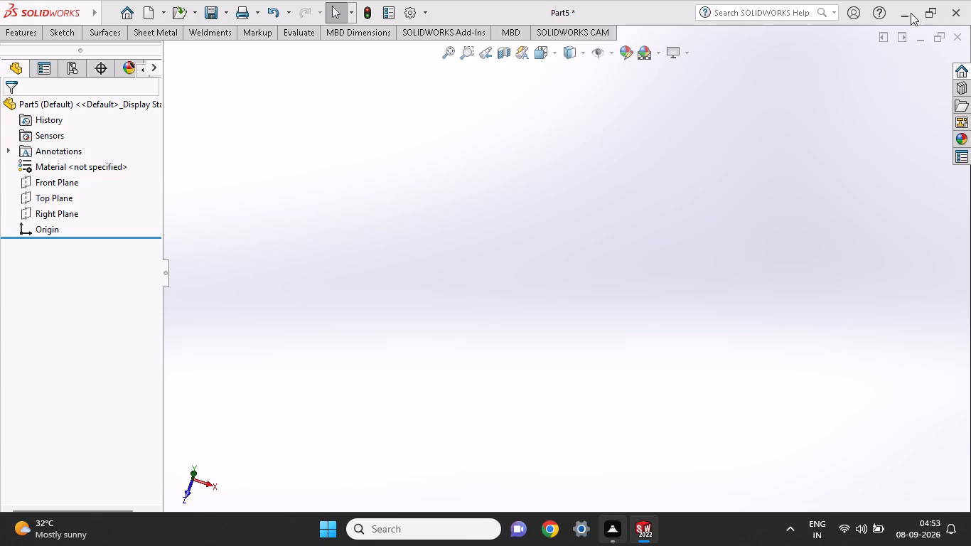
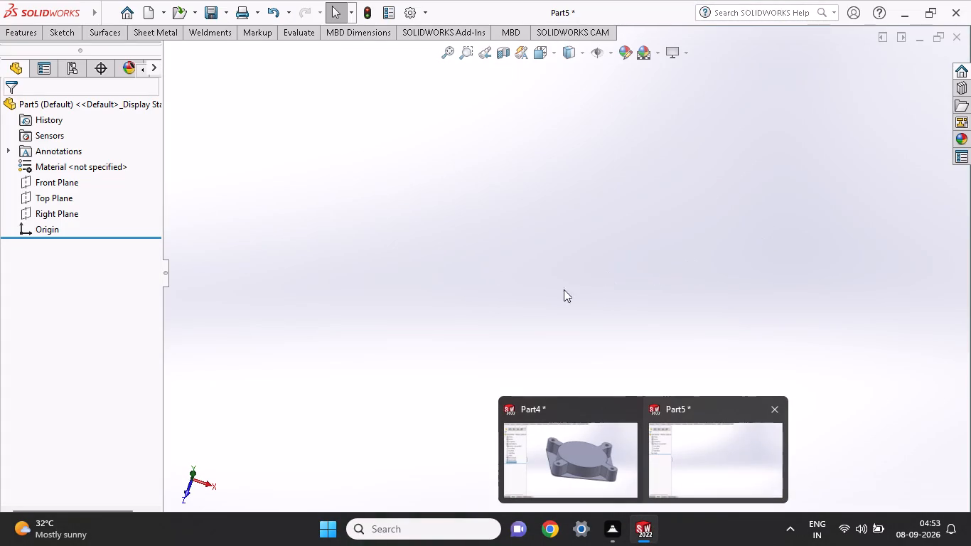
On a Right Plane sketch, draw a vertical line about 67 mm long and a horizontal line about 92 mm from its upper end.
{"action": "left_click", "coordinate": [42, 209]}
{"action": "left_click", "coordinate": [48, 191]}
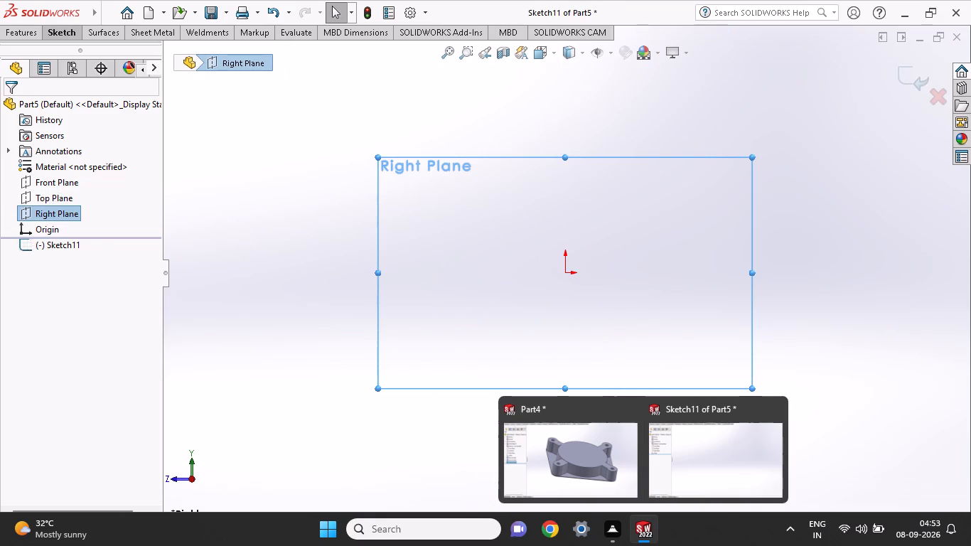
{"action": "left_click", "coordinate": [65, 35]}
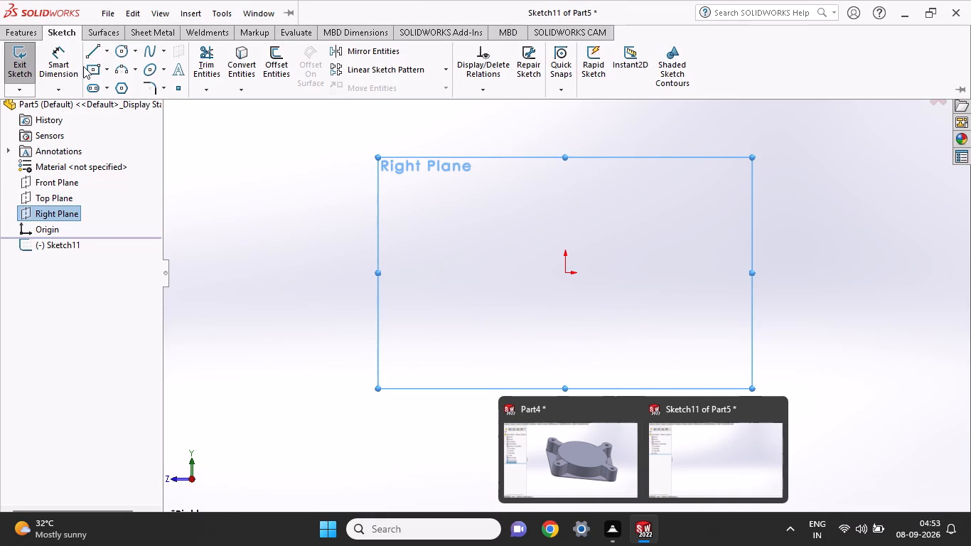
{"action": "left_click", "coordinate": [91, 52]}
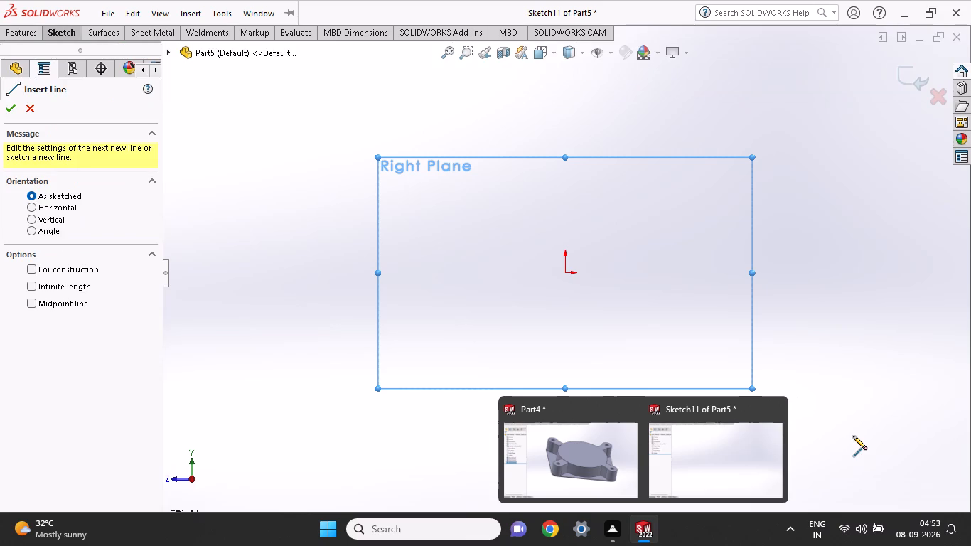
{"action": "left_click", "coordinate": [466, 320]}
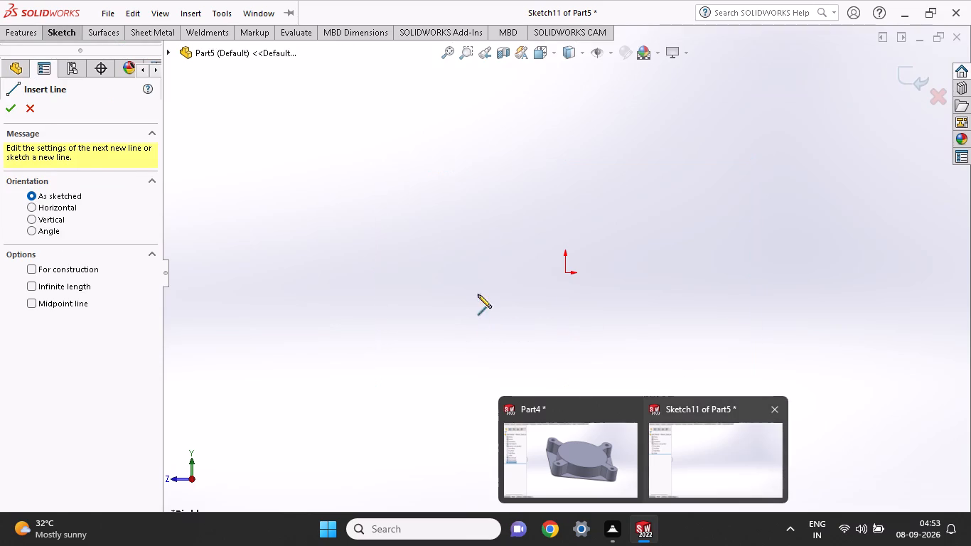
{"action": "left_click", "coordinate": [463, 178]}
{"action": "left_click", "coordinate": [660, 179]}
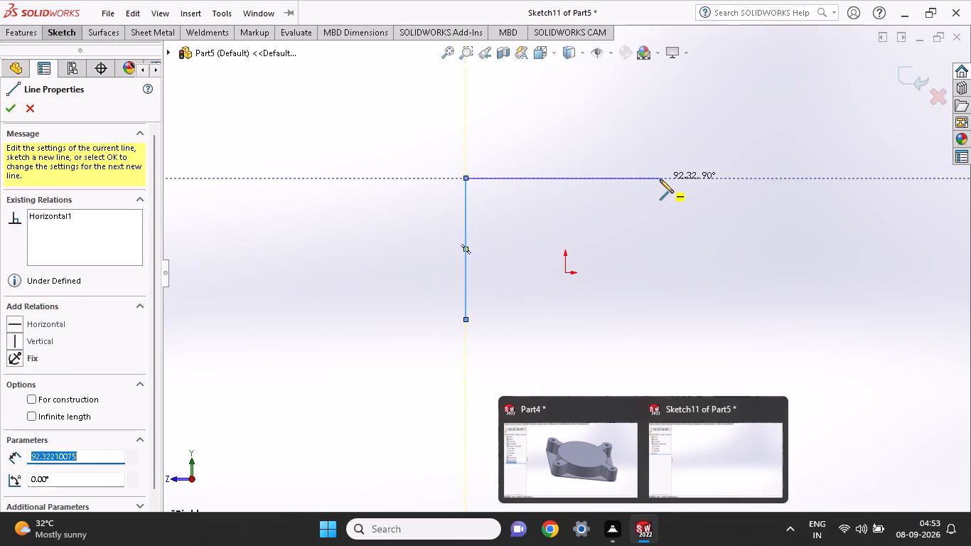
{"action": "right_click", "coordinate": [682, 170]}
{"action": "left_click", "coordinate": [686, 176]}
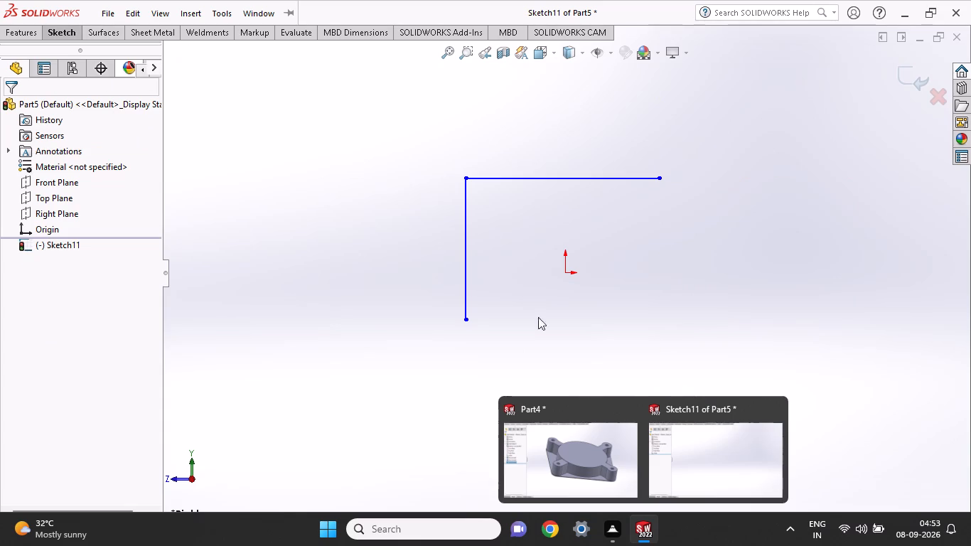
{"action": "left_click", "coordinate": [550, 296]}
{"action": "left_click", "coordinate": [697, 542]}
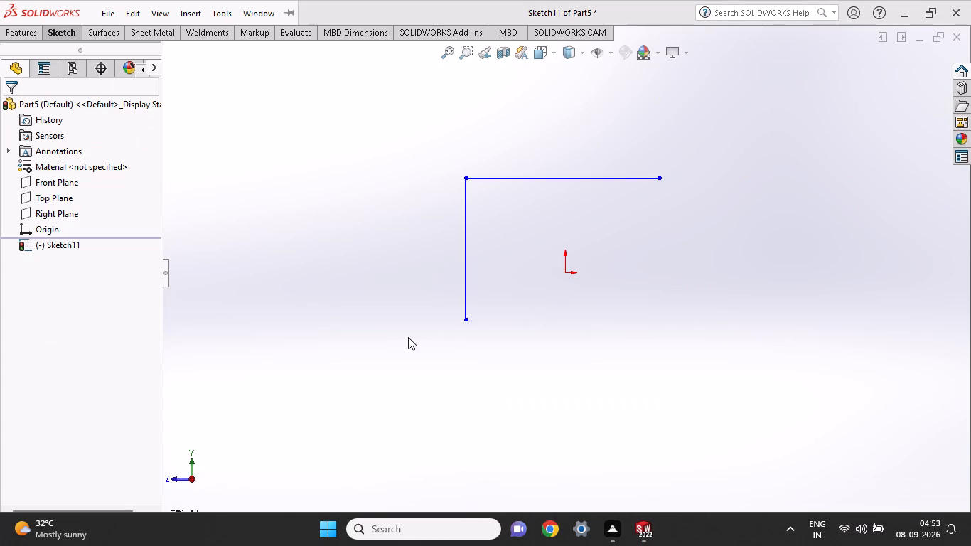
Draw a short horizontal line inward from the lower end of the vertical line.
{"action": "left_click", "coordinate": [55, 28]}
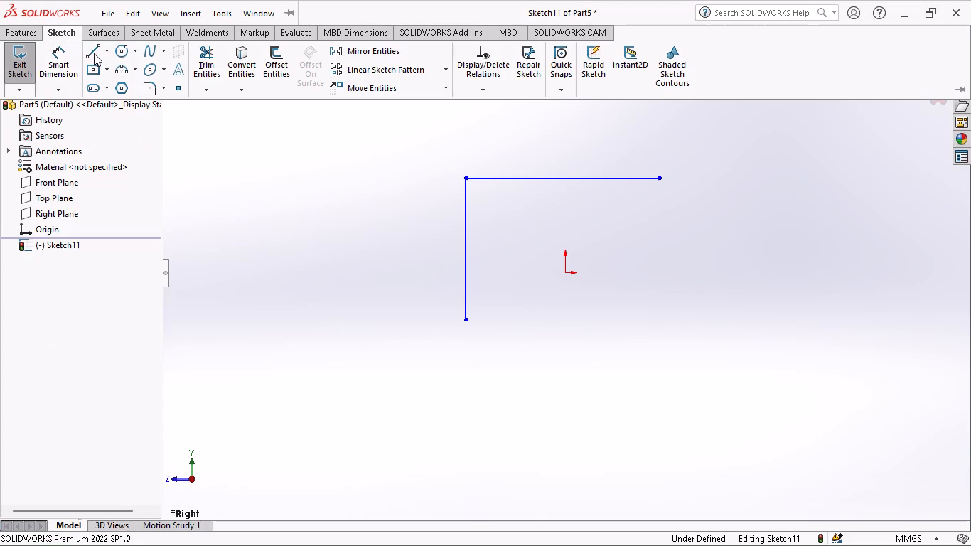
{"action": "left_click", "coordinate": [94, 53]}
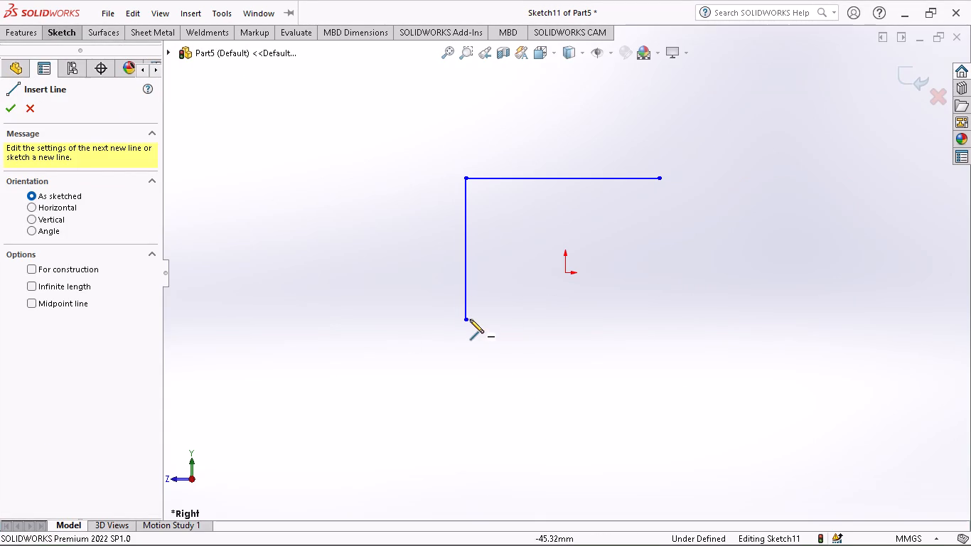
{"action": "left_click", "coordinate": [470, 319]}
{"action": "left_click", "coordinate": [506, 319]}
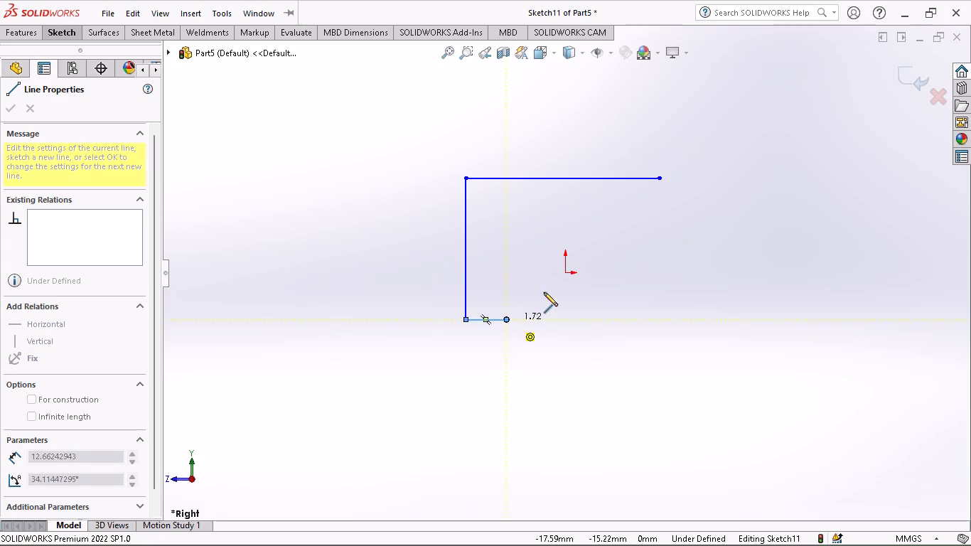
Draw an upward-bulging three-point arc of about 27 mm radius from the short line's free end to a point level with it.
{"action": "left_click", "coordinate": [53, 33]}
{"action": "left_click", "coordinate": [122, 65]}
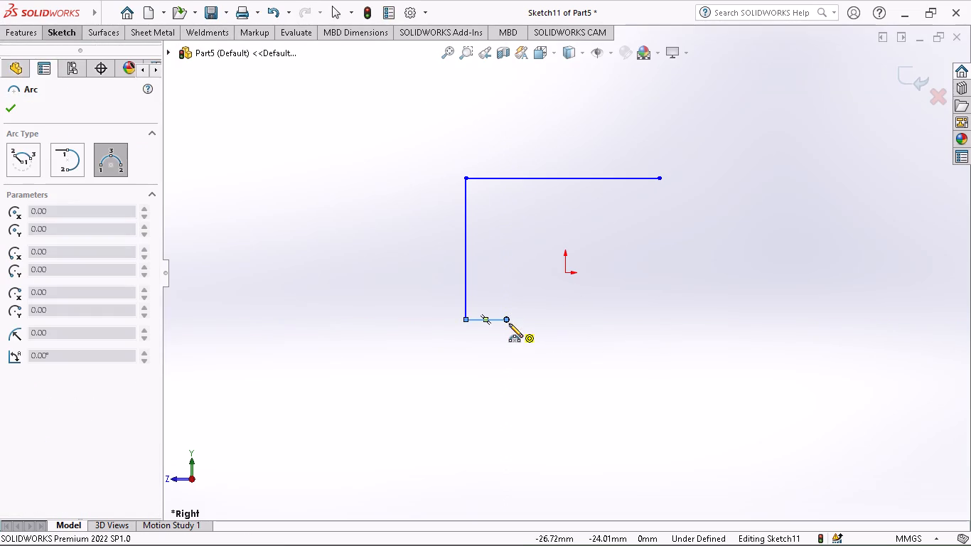
{"action": "left_click", "coordinate": [508, 323]}
{"action": "left_click", "coordinate": [619, 318]}
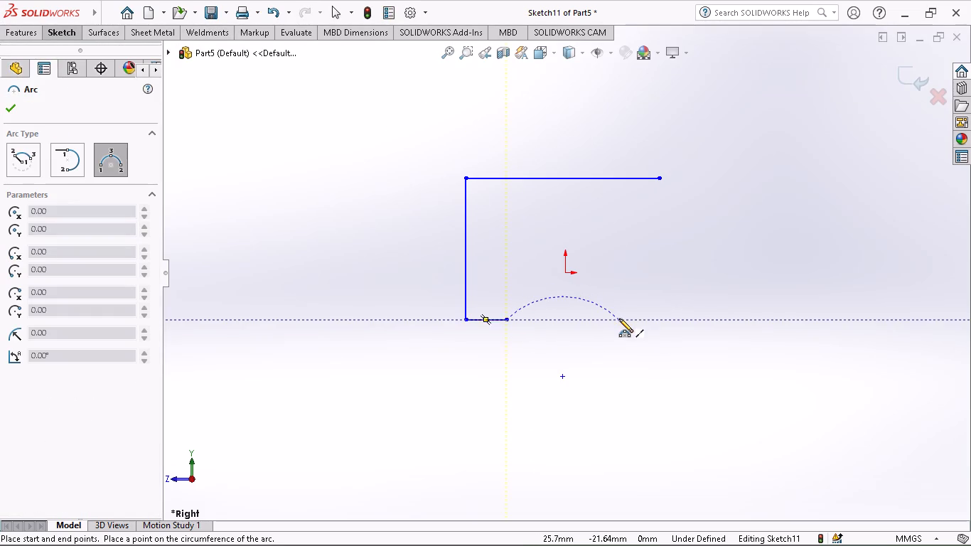
{"action": "left_click", "coordinate": [577, 273]}
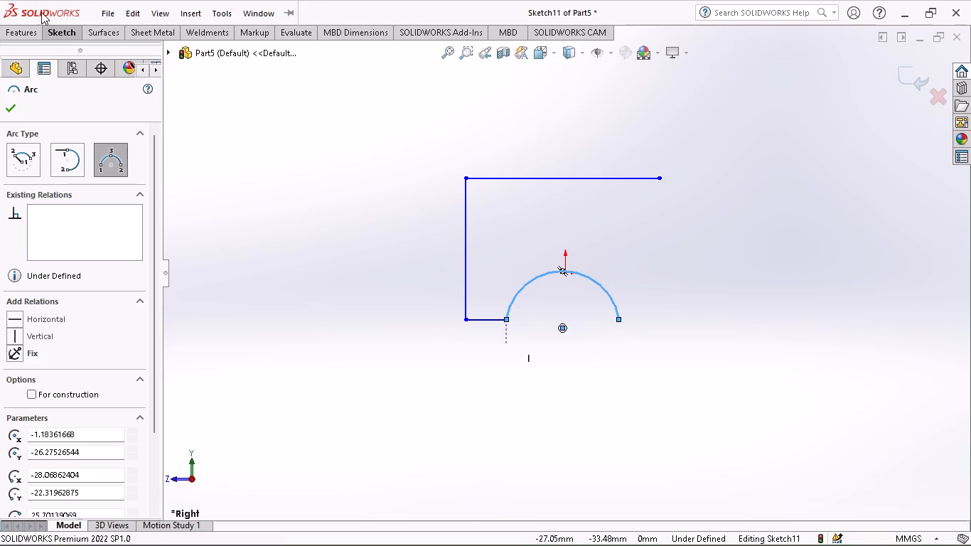
Draw an outward-bulging three-point arc from the top line's free end down to the level of the profile's base.
{"action": "left_click", "coordinate": [49, 32]}
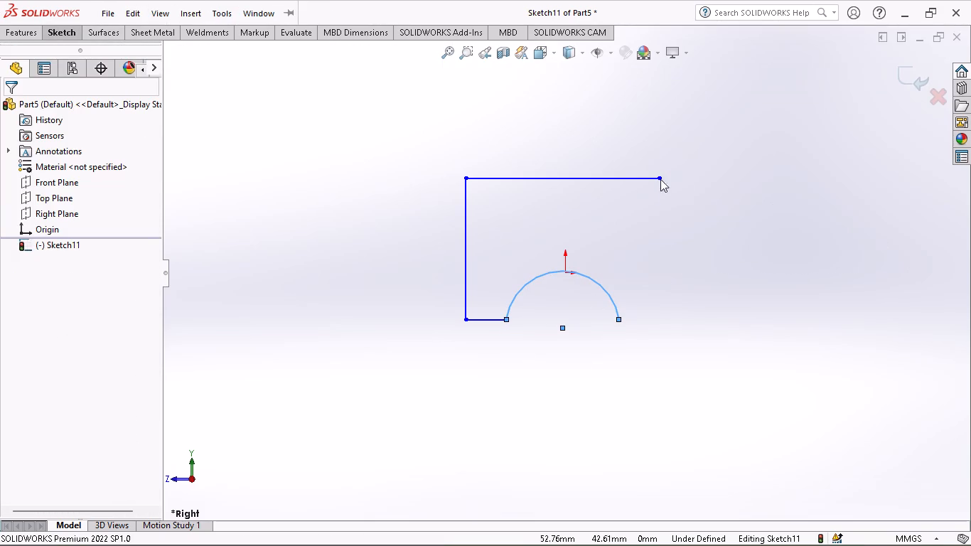
{"action": "left_click", "coordinate": [53, 28]}
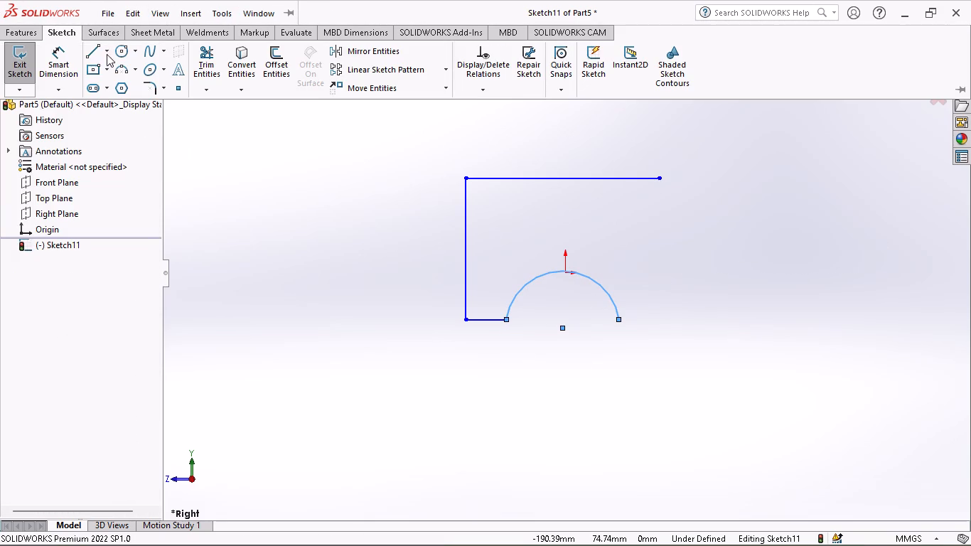
{"action": "left_click", "coordinate": [122, 68]}
{"action": "left_click", "coordinate": [657, 178]}
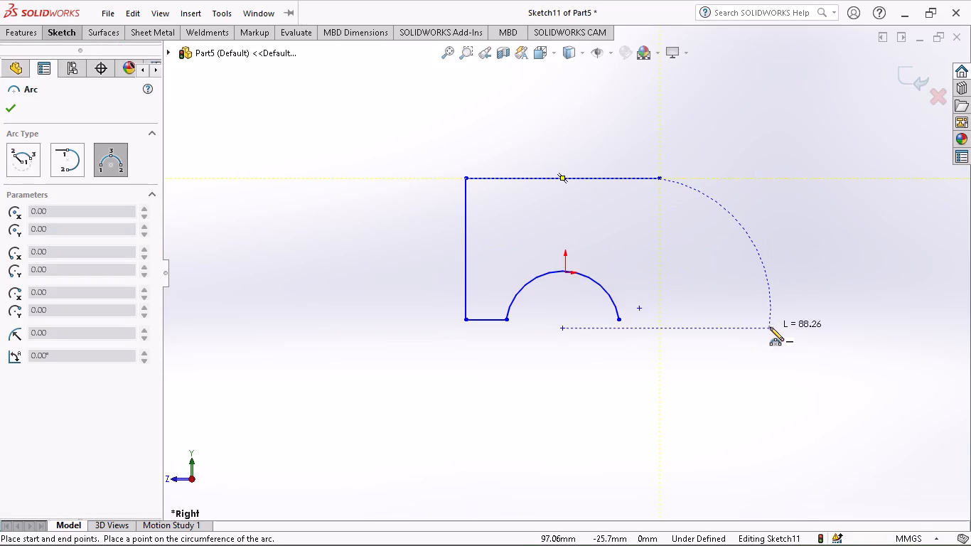
{"action": "left_click", "coordinate": [778, 317]}
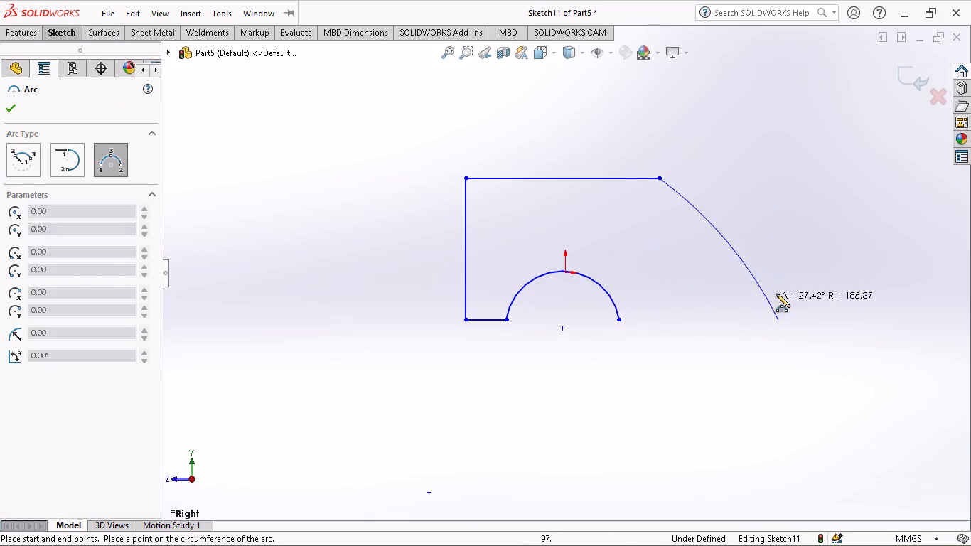
{"action": "left_click", "coordinate": [781, 290]}
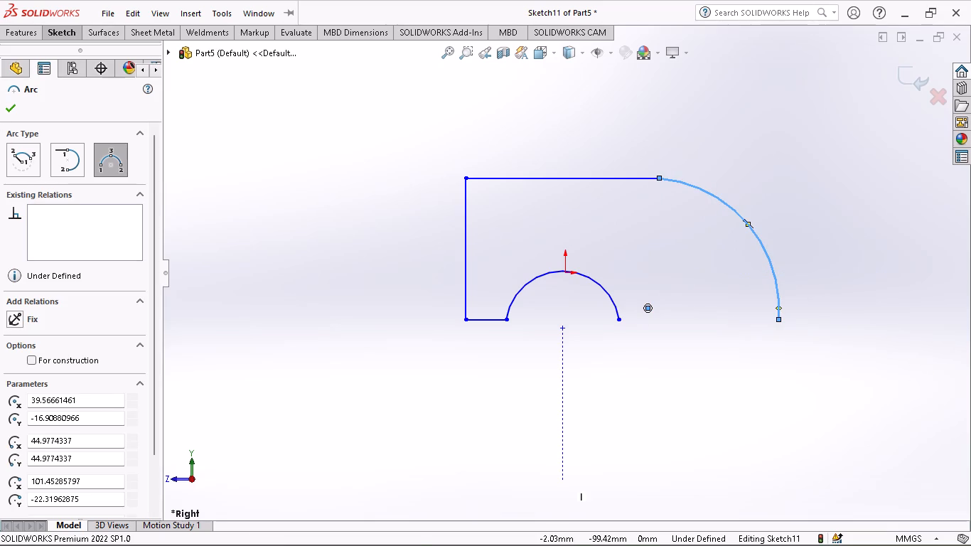
Close the profile with a horizontal line about 76 mm long joining the small arc's free end to the large arc's lower end.
{"action": "left_click", "coordinate": [49, 31]}
{"action": "left_click", "coordinate": [98, 53]}
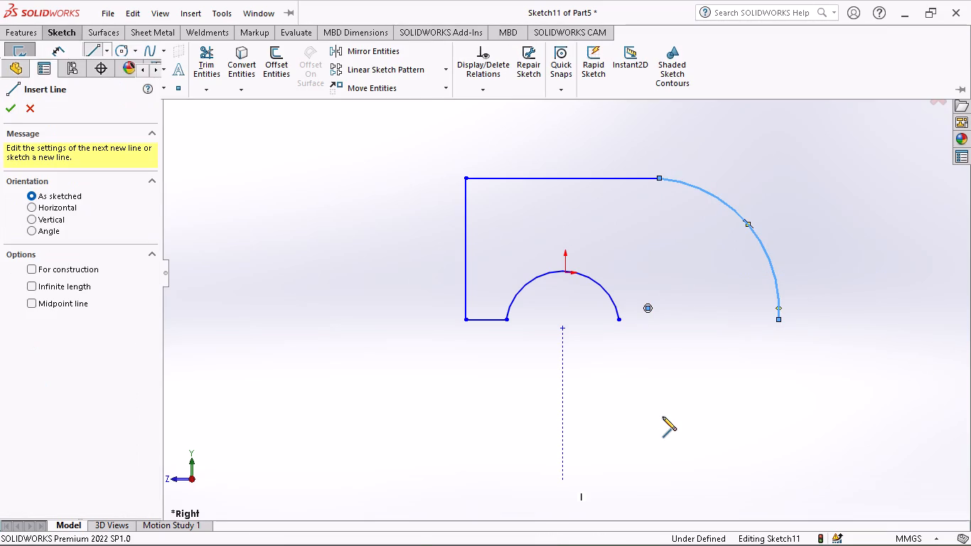
{"action": "left_click", "coordinate": [619, 323]}
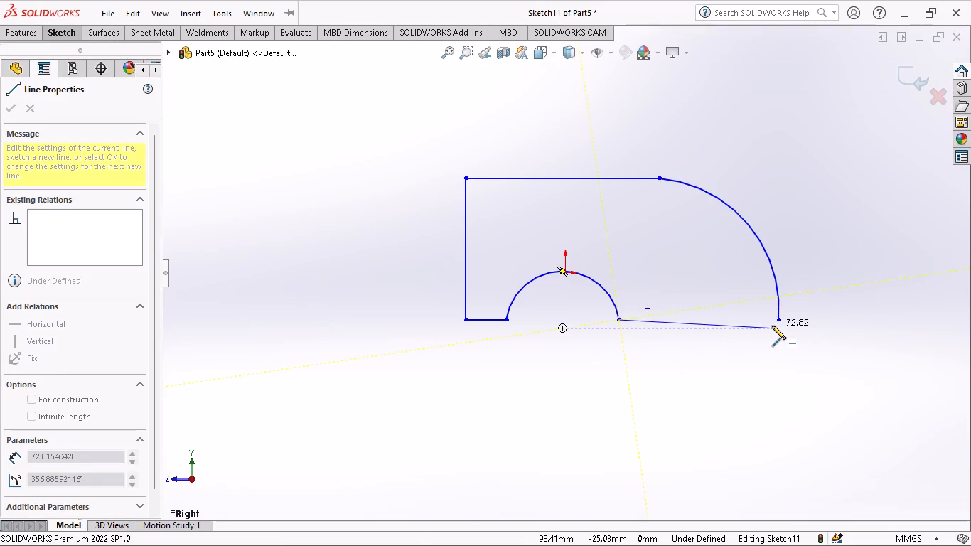
{"action": "left_click", "coordinate": [776, 322]}
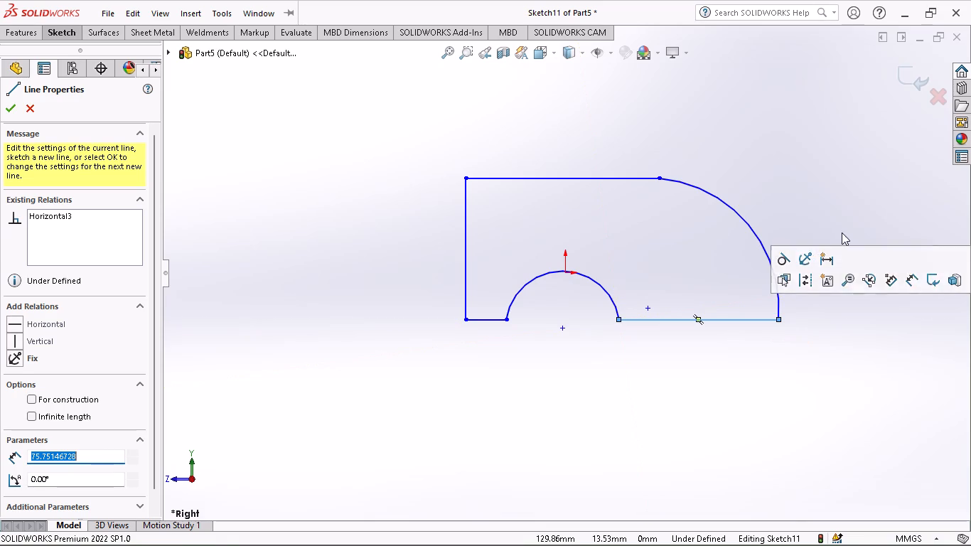
{"action": "right_click", "coordinate": [842, 231]}
{"action": "left_click", "coordinate": [846, 244]}
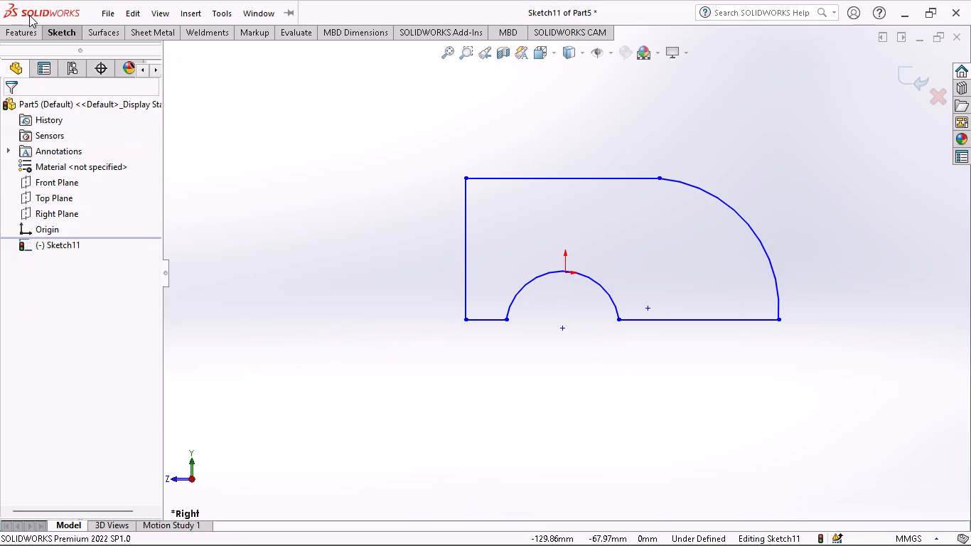
Draw a nearly straight three-point arc about 60 mm downward from the corner where the large arc meets the base line.
{"action": "left_click", "coordinate": [55, 31]}
{"action": "left_click", "coordinate": [114, 70]}
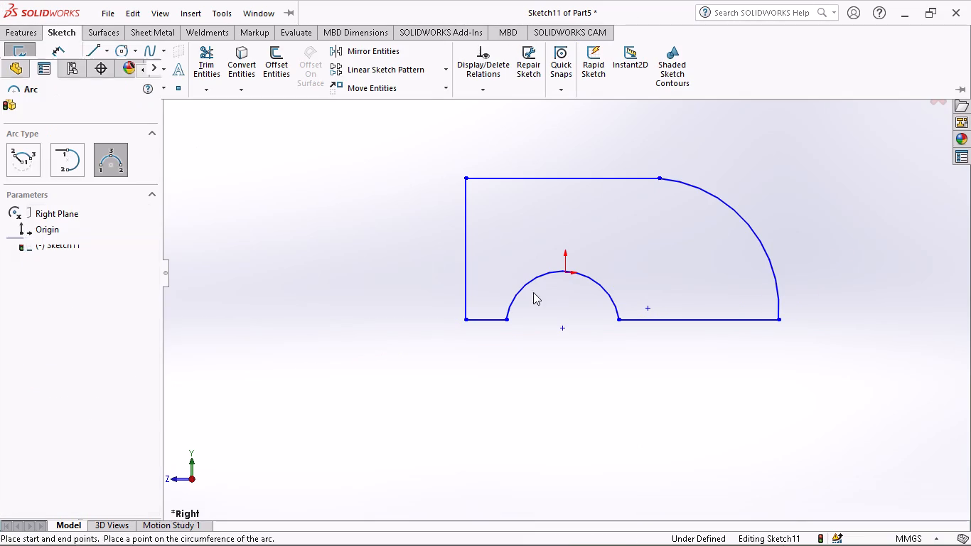
{"action": "left_click", "coordinate": [779, 321]}
{"action": "left_click", "coordinate": [776, 446]}
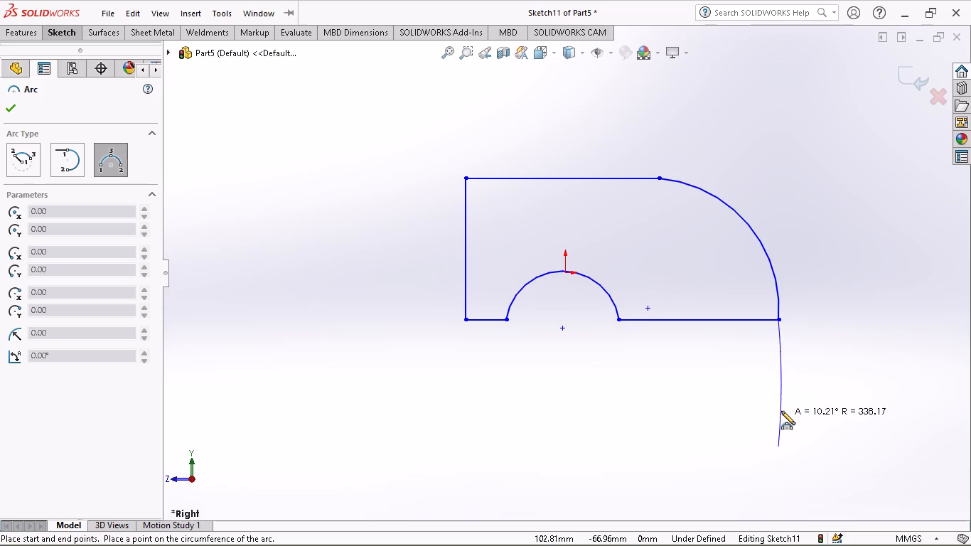
{"action": "left_click", "coordinate": [780, 406]}
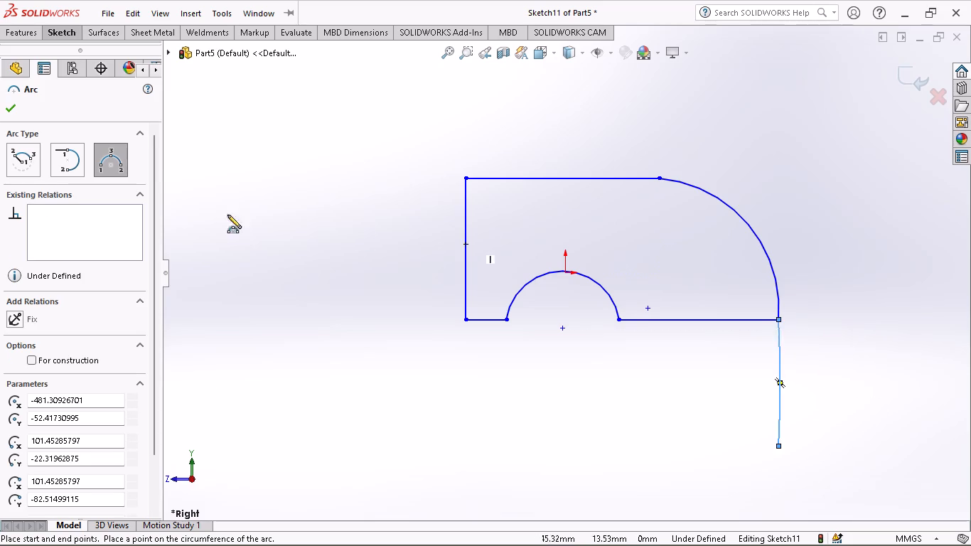
{"action": "left_click", "coordinate": [10, 99]}
{"action": "left_click", "coordinate": [8, 106]}
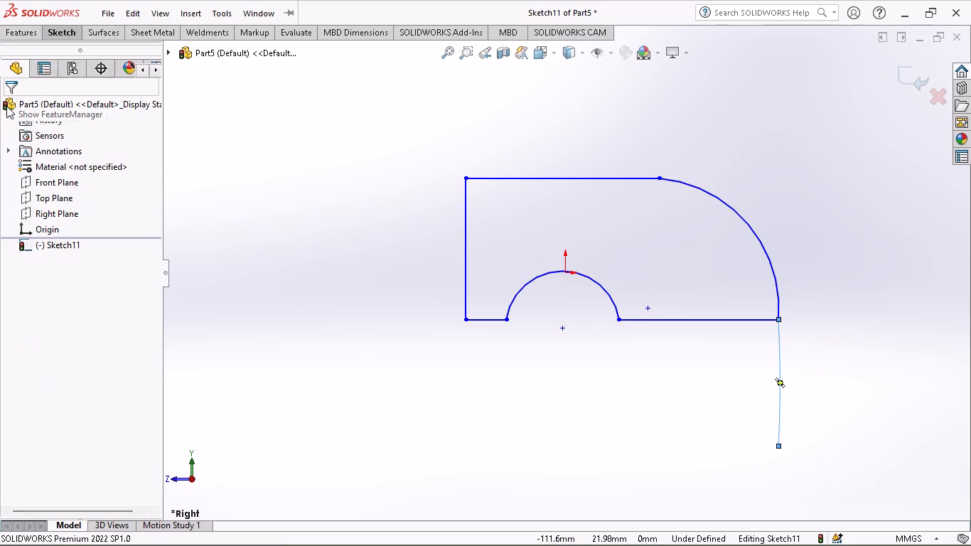
Surface-extrude the closed profile contour with a Blind end condition, stretching its depth freehand beyond 89 mm.
{"action": "left_click", "coordinate": [112, 26]}
{"action": "left_click", "coordinate": [16, 58]}
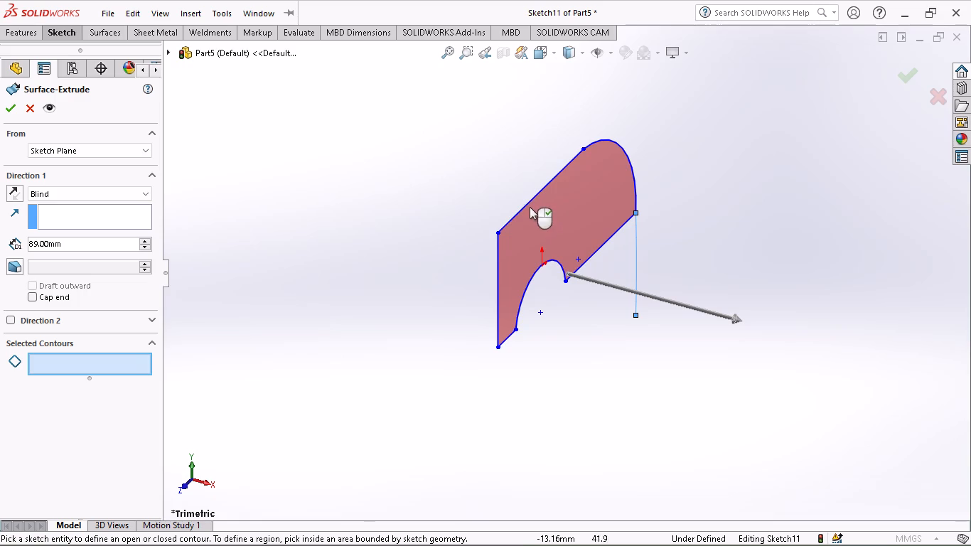
{"action": "left_click", "coordinate": [530, 200]}
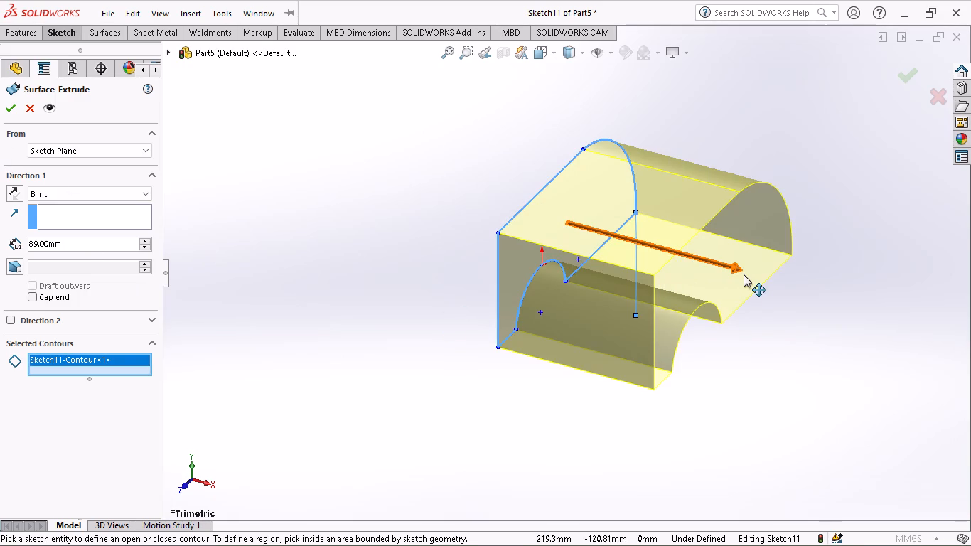
{"action": "left_click_drag", "start_coordinate": [736, 271], "coordinate": [804, 309]}
{"action": "left_click", "coordinate": [11, 109]}
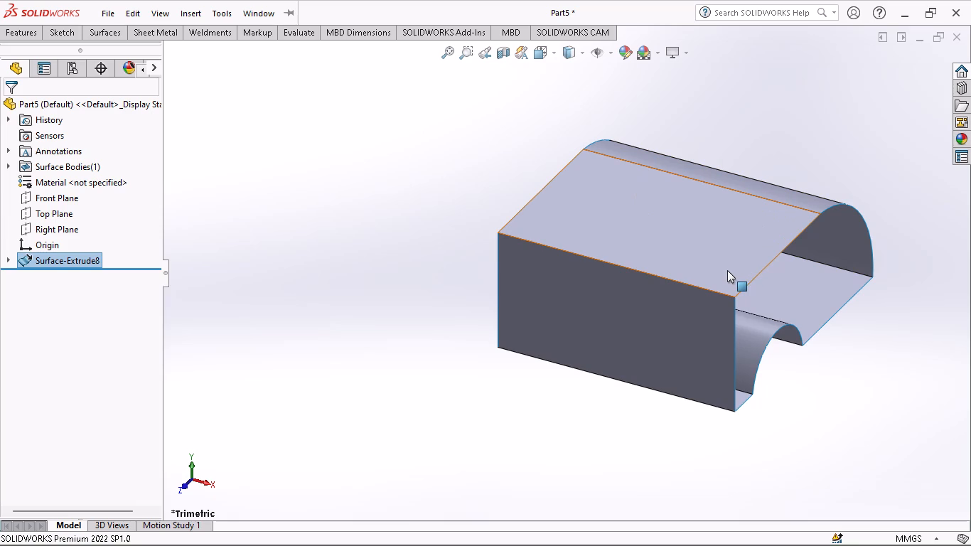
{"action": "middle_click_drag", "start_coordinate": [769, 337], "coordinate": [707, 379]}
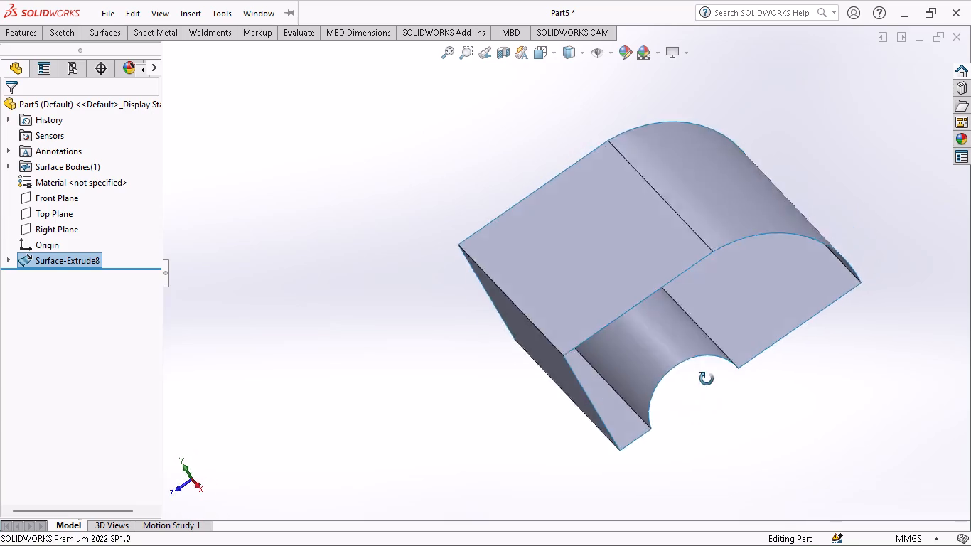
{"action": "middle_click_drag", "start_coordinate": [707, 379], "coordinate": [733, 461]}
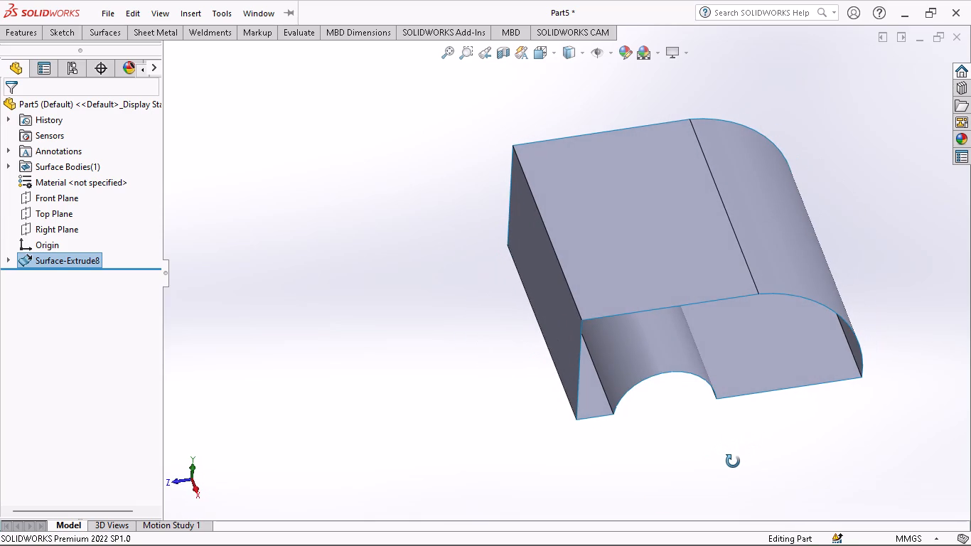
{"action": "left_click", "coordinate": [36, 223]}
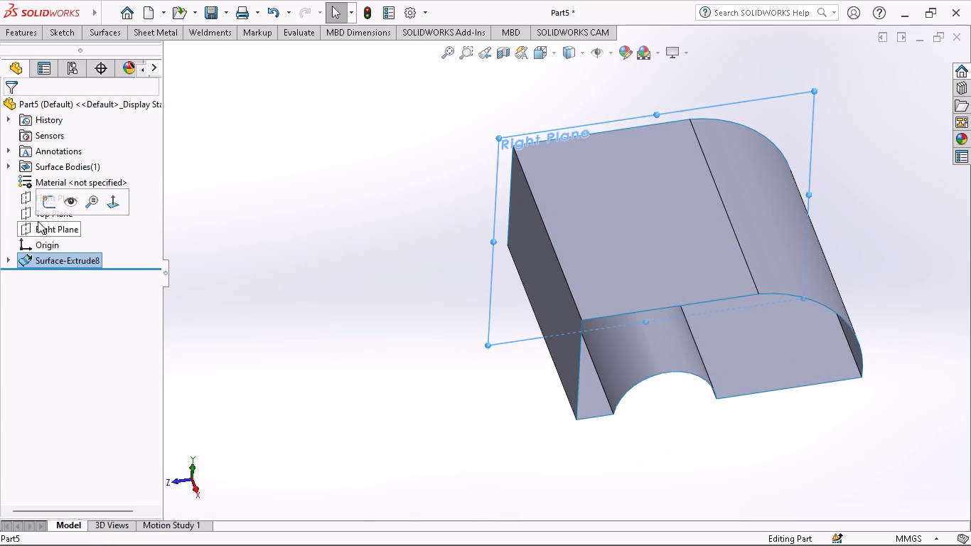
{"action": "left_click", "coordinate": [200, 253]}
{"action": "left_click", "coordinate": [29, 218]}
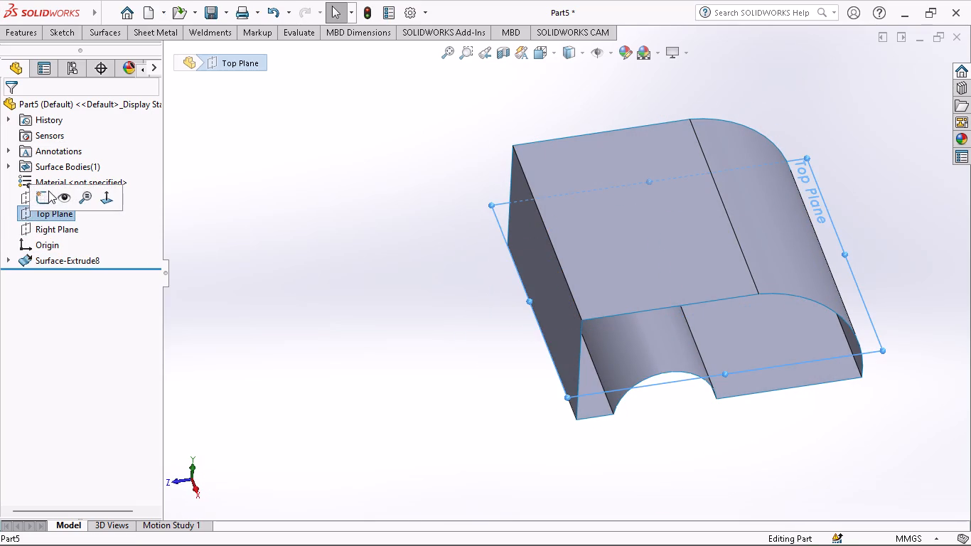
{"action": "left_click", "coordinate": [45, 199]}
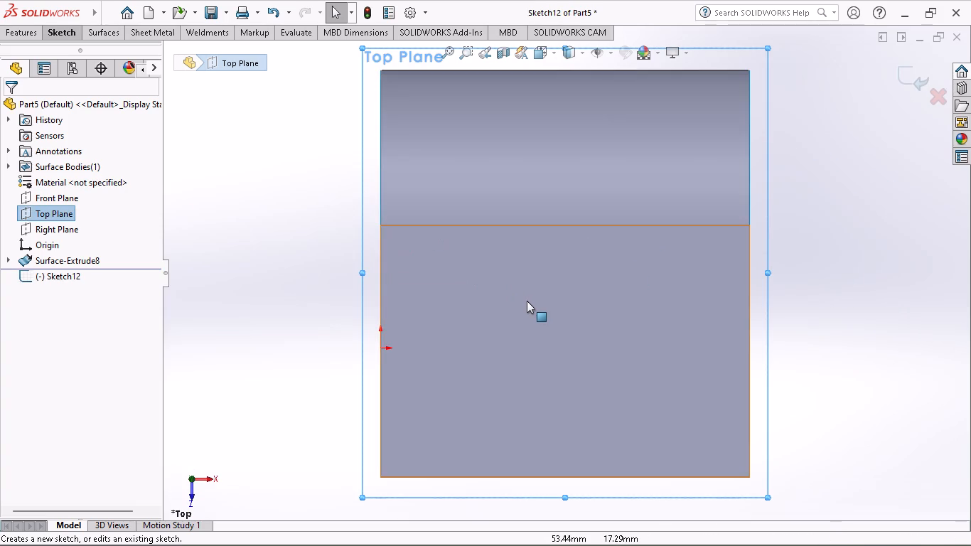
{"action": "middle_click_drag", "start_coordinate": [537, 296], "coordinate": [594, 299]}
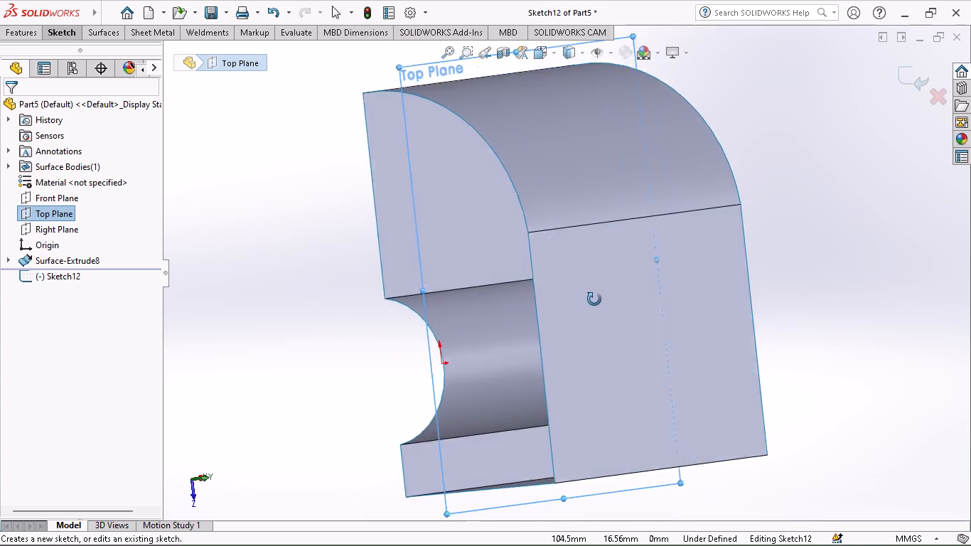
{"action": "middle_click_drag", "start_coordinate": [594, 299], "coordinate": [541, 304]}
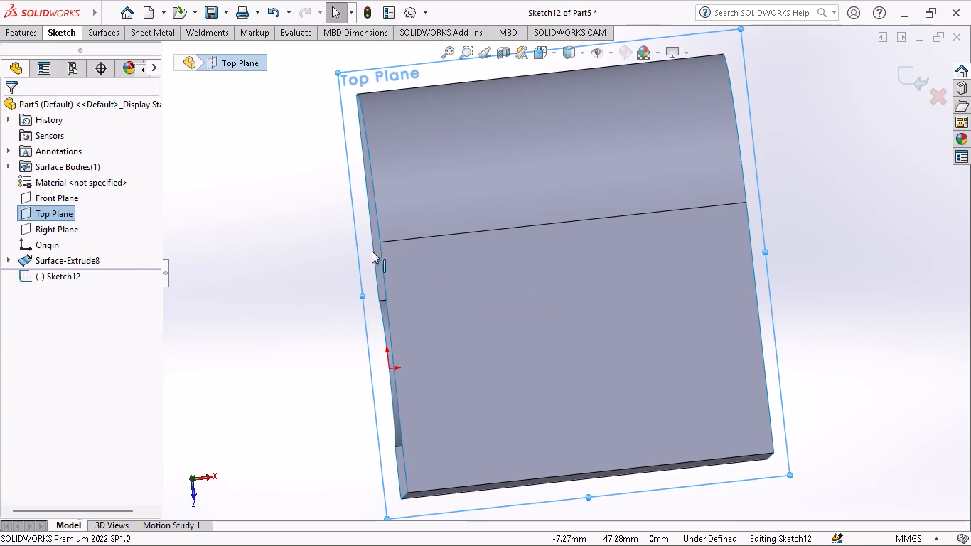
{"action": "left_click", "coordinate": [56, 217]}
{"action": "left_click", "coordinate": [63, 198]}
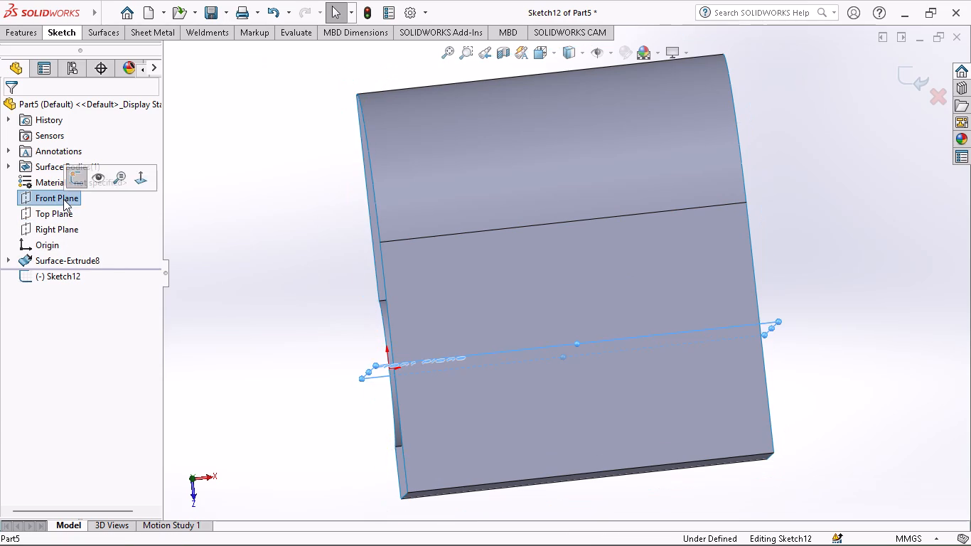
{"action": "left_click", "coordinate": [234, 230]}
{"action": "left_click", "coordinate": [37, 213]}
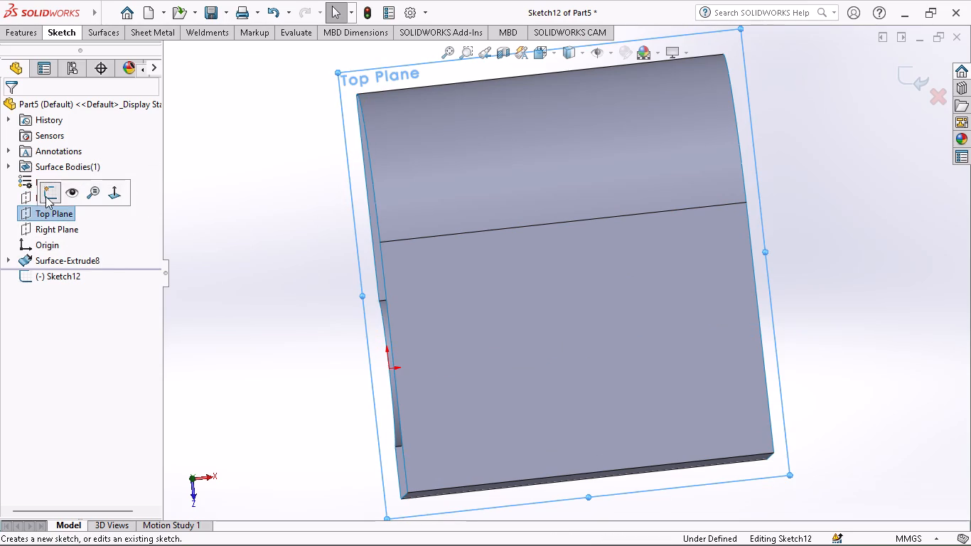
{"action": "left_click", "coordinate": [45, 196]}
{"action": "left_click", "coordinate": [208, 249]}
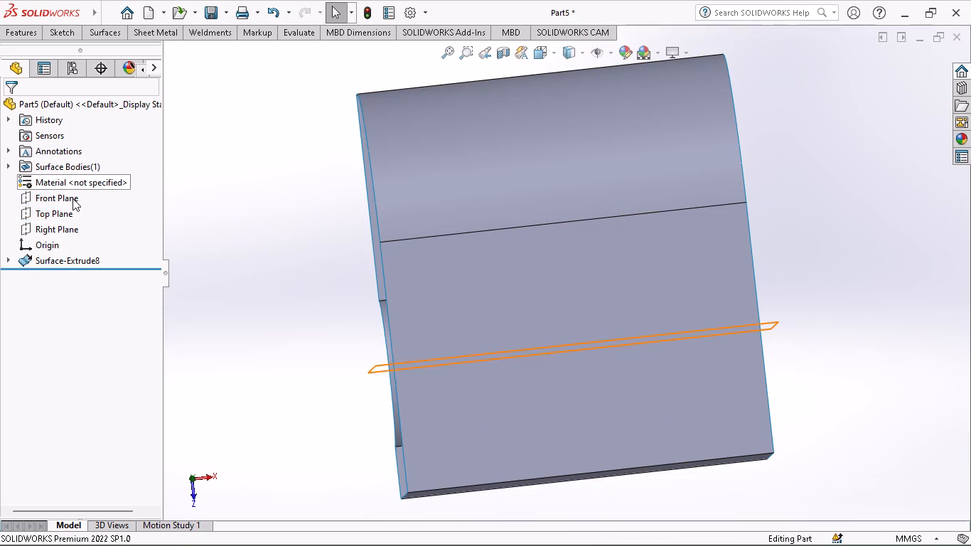
In a new sketch on the Top Plane, draw a horizontal straight slot level with the origin, about 98 mm between centres and 21.6 mm wide.
{"action": "left_click", "coordinate": [62, 210]}
{"action": "left_click", "coordinate": [65, 191]}
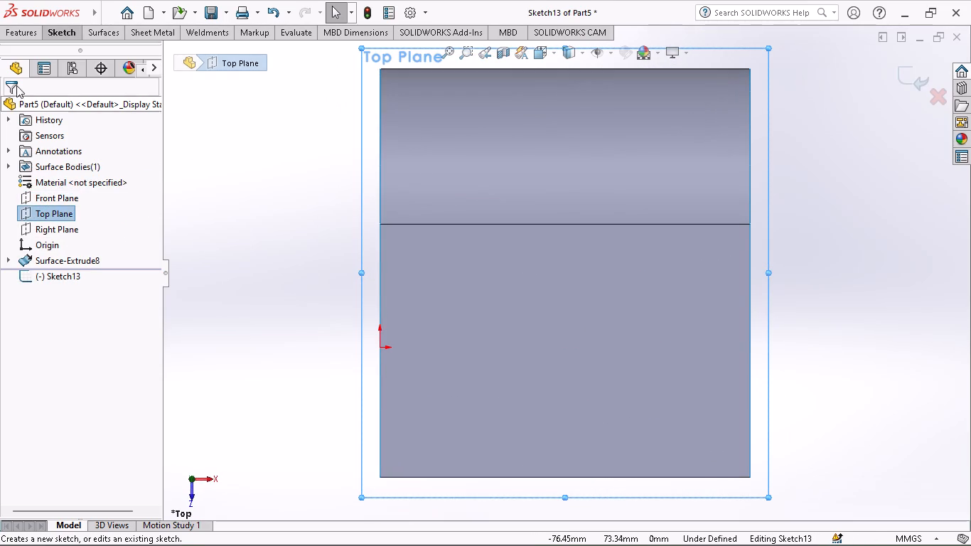
{"action": "left_click", "coordinate": [57, 37]}
{"action": "left_click", "coordinate": [92, 85]}
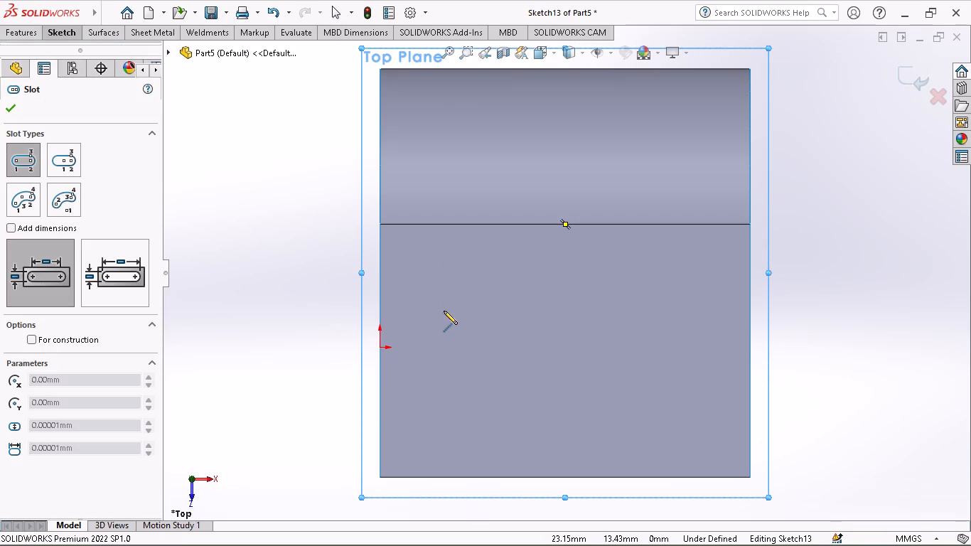
{"action": "middle_click_drag", "start_coordinate": [444, 311], "coordinate": [443, 318]}
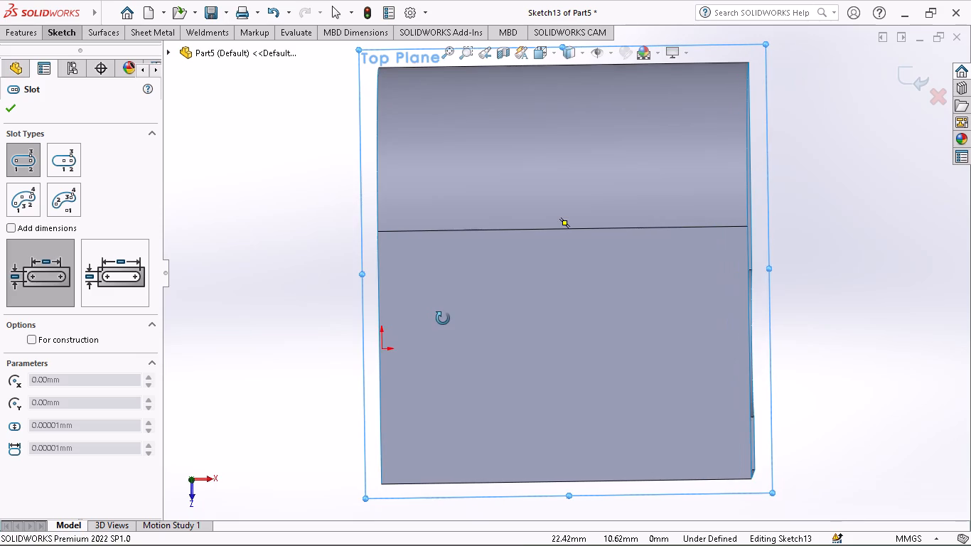
{"action": "middle_click_drag", "start_coordinate": [443, 318], "coordinate": [449, 319]}
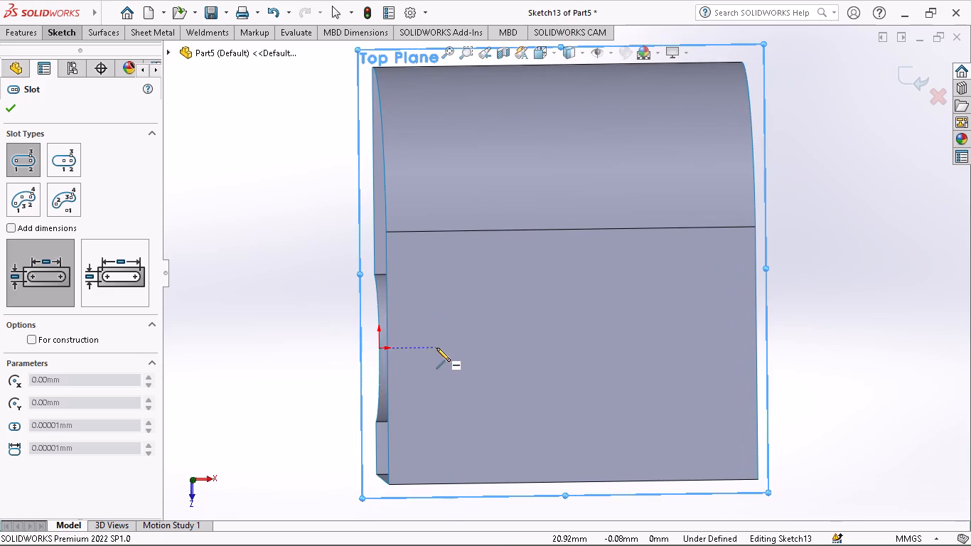
{"action": "left_click", "coordinate": [436, 348]}
{"action": "left_click", "coordinate": [704, 345]}
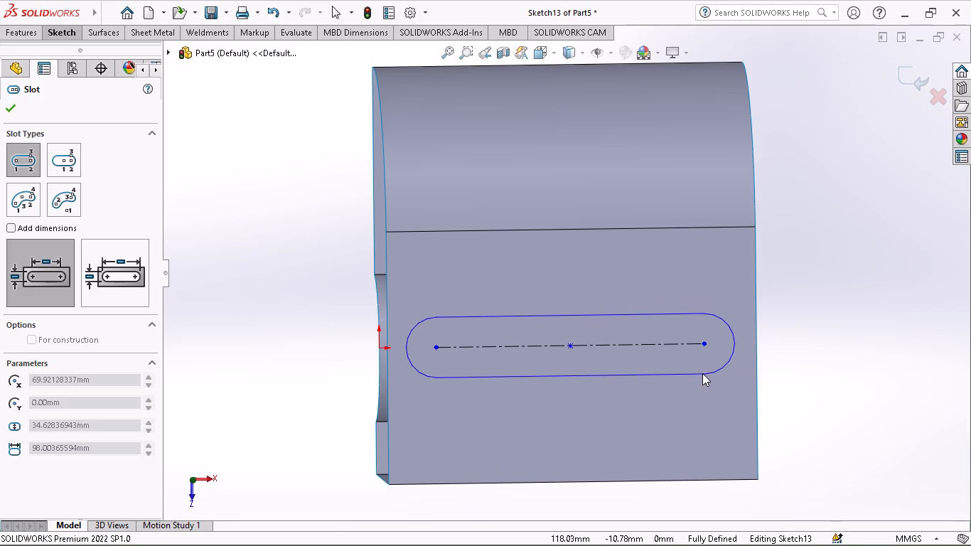
{"action": "left_click", "coordinate": [702, 373]}
{"action": "middle_click", "coordinate": [702, 373]}
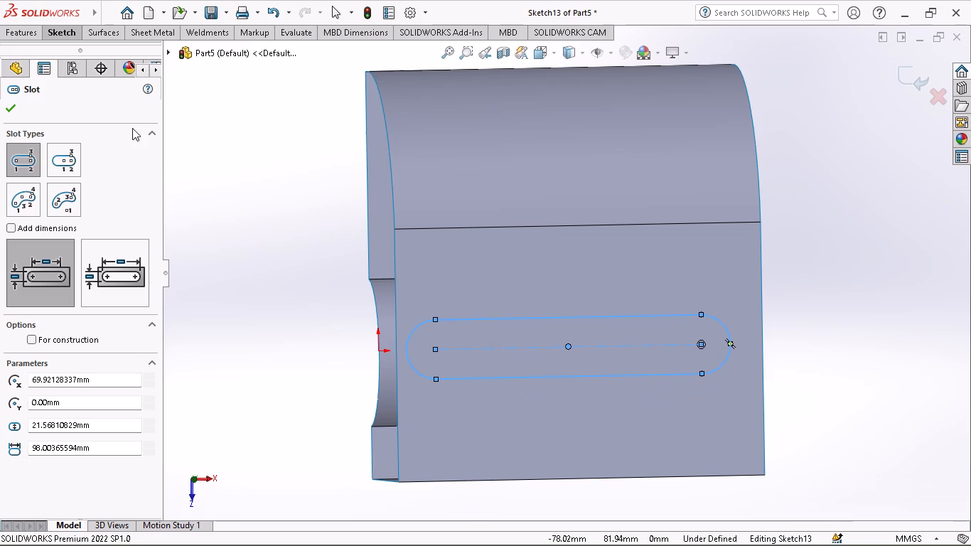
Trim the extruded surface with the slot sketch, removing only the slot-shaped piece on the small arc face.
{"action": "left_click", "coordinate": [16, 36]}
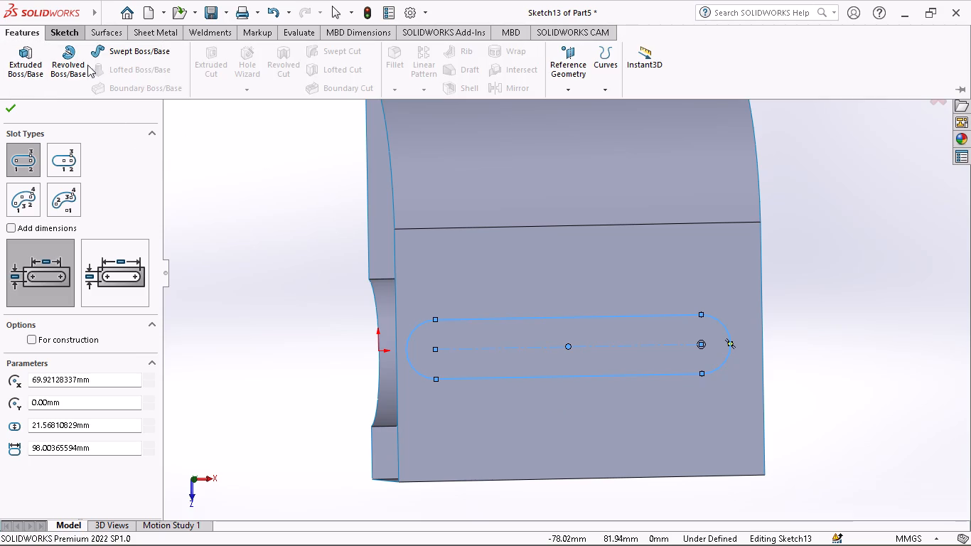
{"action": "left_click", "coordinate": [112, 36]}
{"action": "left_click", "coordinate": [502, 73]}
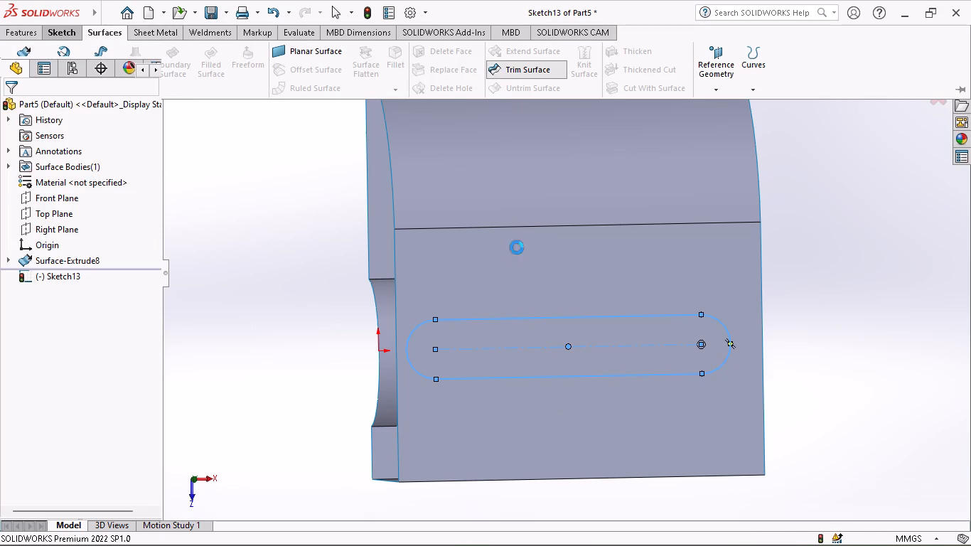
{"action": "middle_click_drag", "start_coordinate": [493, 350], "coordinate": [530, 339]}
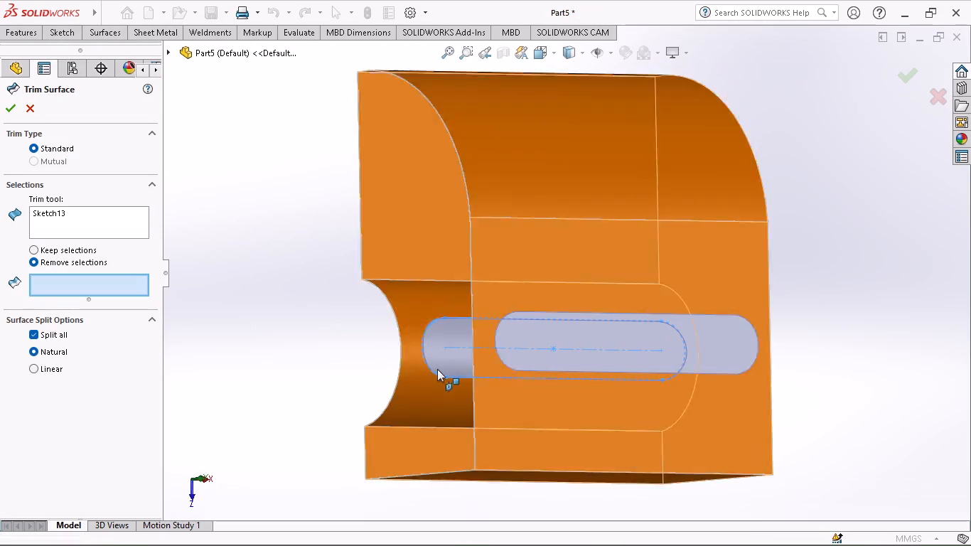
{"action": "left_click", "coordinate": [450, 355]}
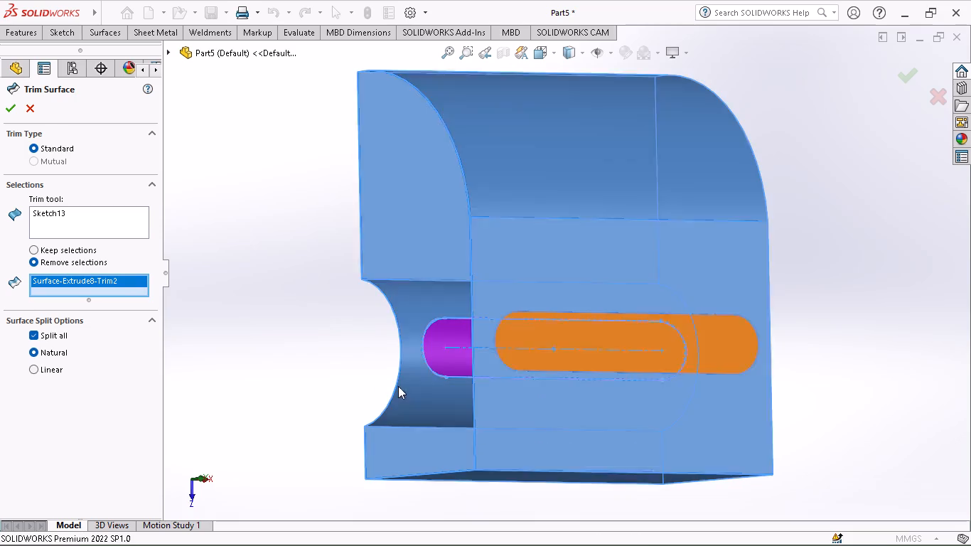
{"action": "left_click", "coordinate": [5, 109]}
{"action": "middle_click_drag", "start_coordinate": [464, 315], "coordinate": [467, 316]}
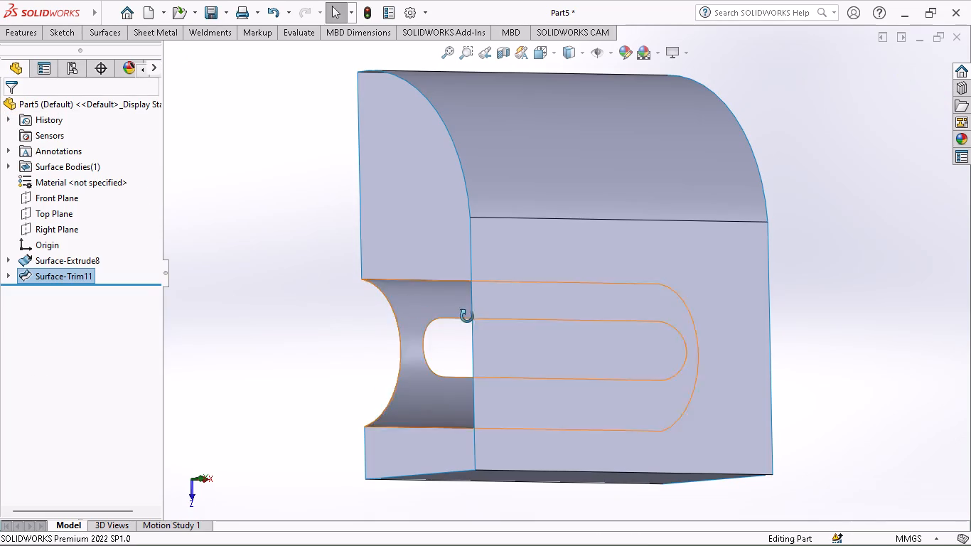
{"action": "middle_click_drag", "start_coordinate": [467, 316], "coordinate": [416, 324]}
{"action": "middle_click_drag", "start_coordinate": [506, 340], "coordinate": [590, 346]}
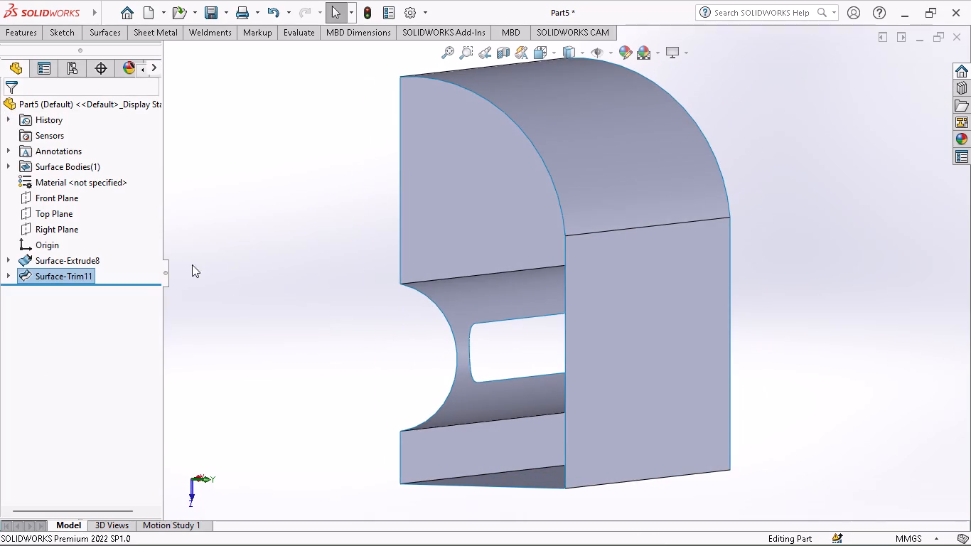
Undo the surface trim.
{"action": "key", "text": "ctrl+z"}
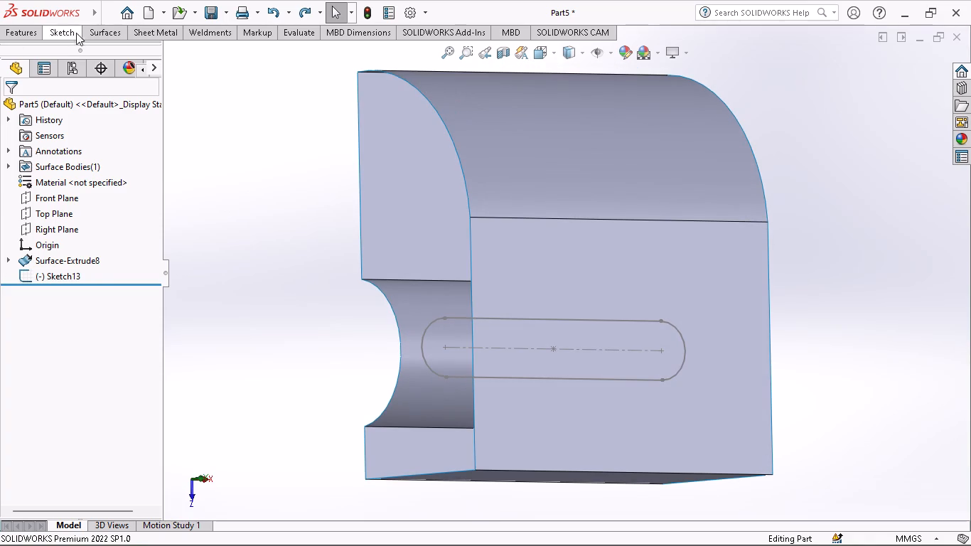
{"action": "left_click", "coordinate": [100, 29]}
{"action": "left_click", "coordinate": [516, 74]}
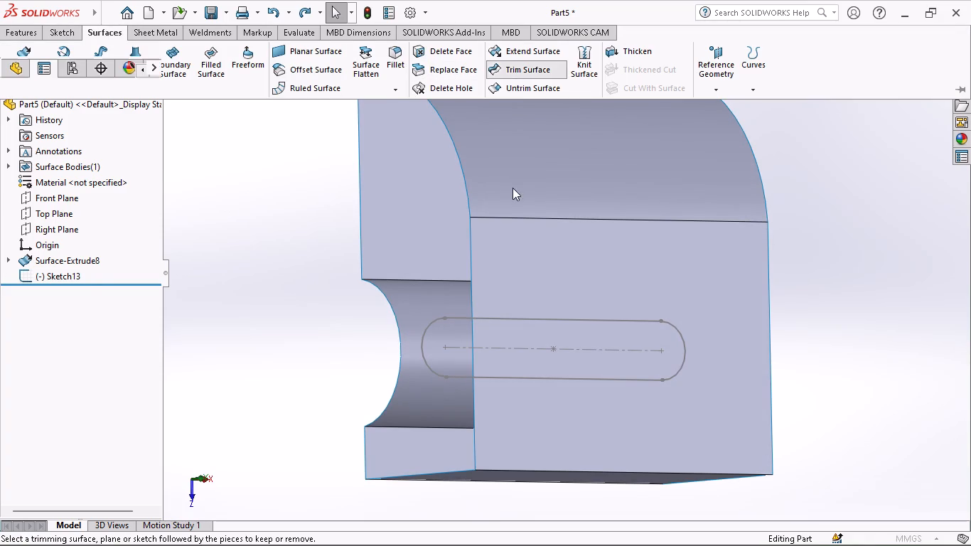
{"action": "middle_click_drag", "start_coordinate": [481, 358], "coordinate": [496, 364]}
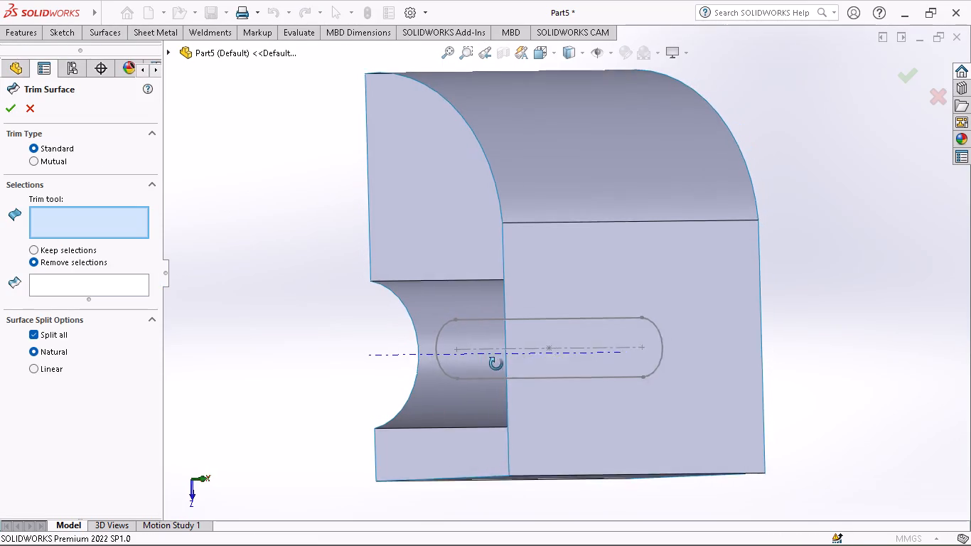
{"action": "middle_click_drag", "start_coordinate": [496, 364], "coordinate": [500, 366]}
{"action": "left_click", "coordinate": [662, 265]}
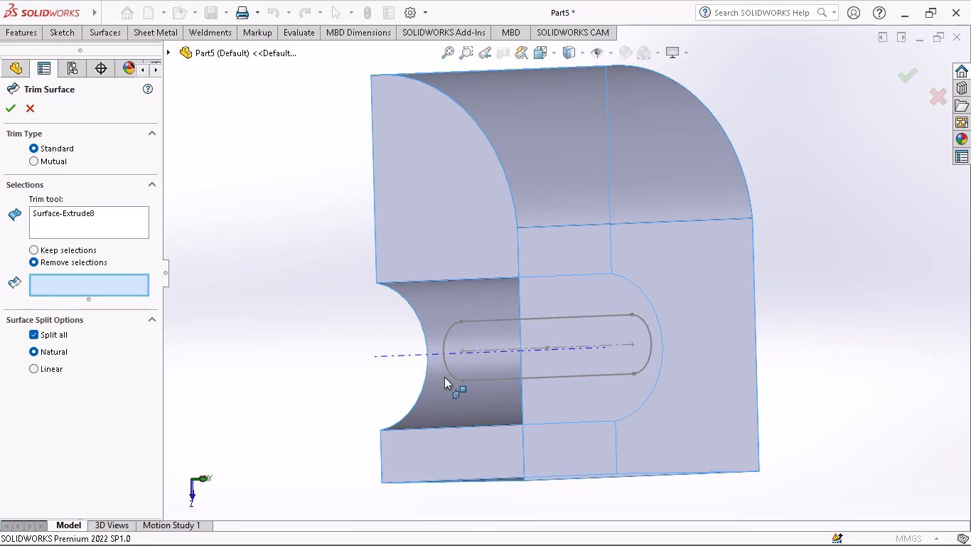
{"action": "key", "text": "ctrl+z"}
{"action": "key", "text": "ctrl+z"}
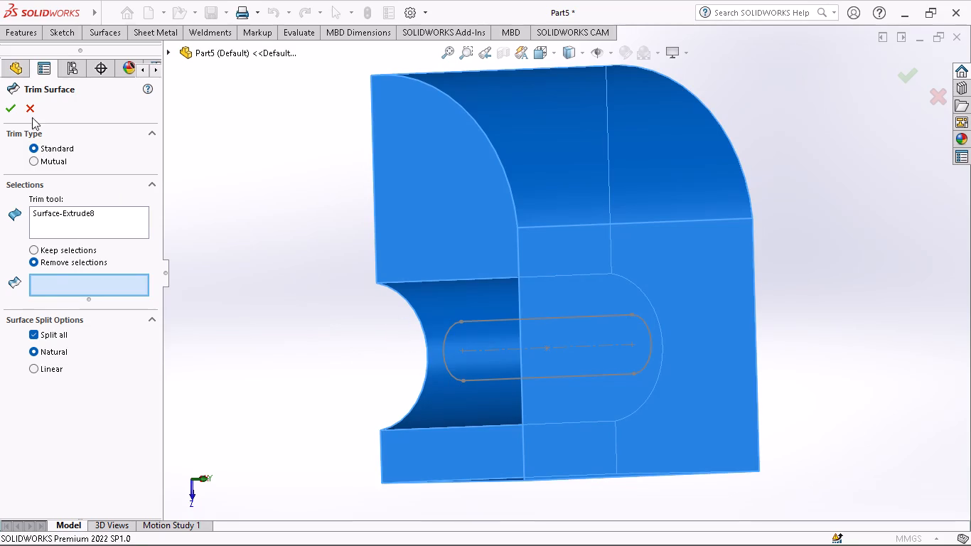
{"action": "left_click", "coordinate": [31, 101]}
Reopen the slot sketch by undoing and trim the surface with it, removing the slot-shaped pieces from the flat top face and the small arc face.
{"action": "key", "text": "ctrl+z"}
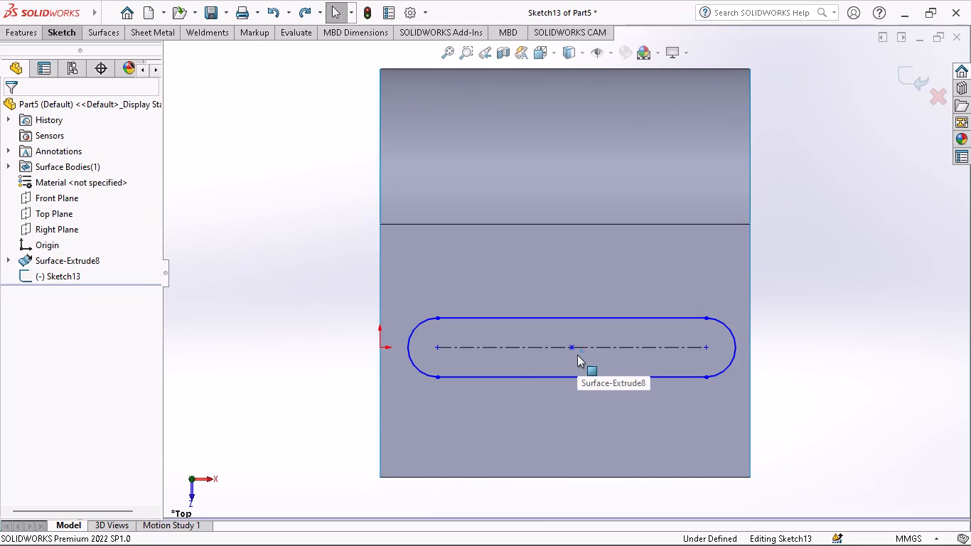
{"action": "middle_click_drag", "start_coordinate": [577, 355], "coordinate": [643, 363]}
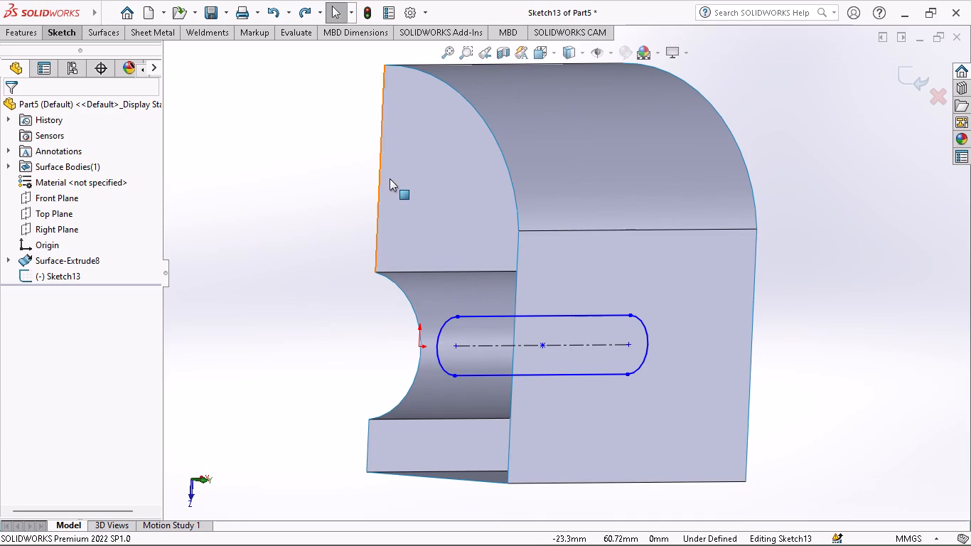
{"action": "left_click", "coordinate": [66, 33]}
{"action": "left_click", "coordinate": [85, 34]}
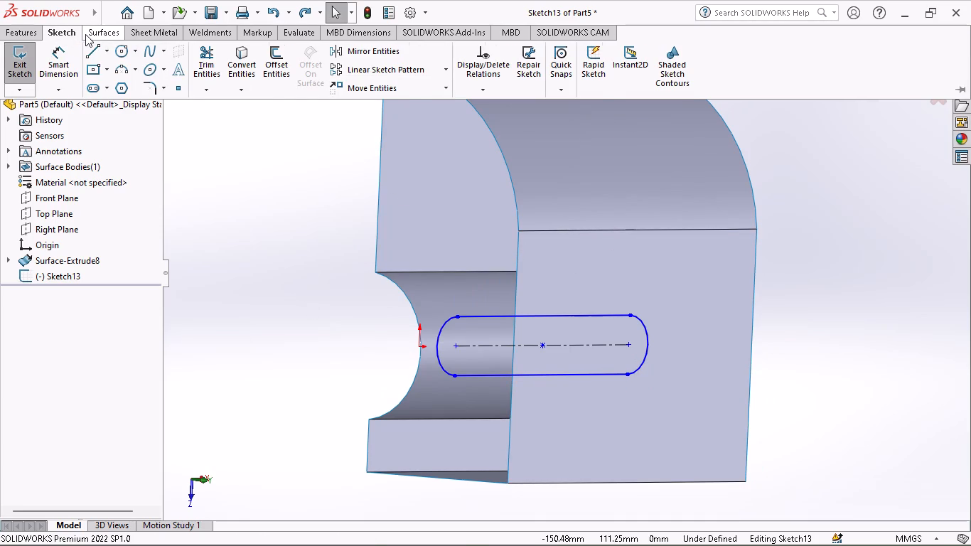
{"action": "left_click", "coordinate": [491, 77]}
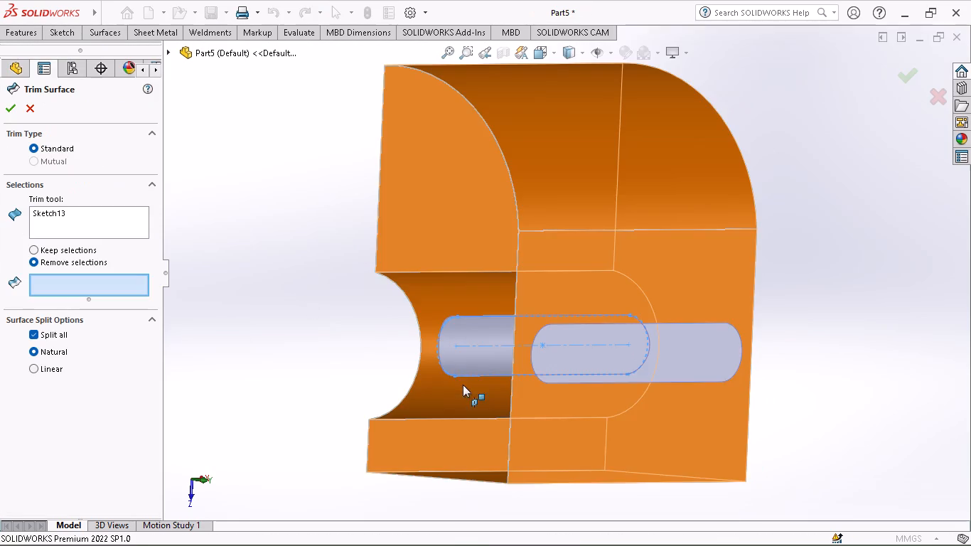
{"action": "left_click", "coordinate": [559, 360]}
{"action": "left_click", "coordinate": [460, 362]}
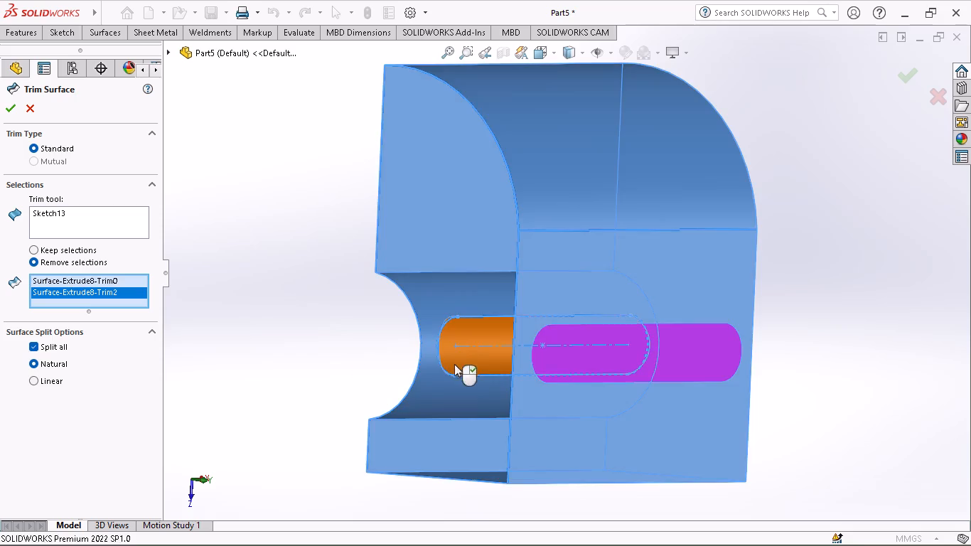
{"action": "left_click", "coordinate": [12, 113]}
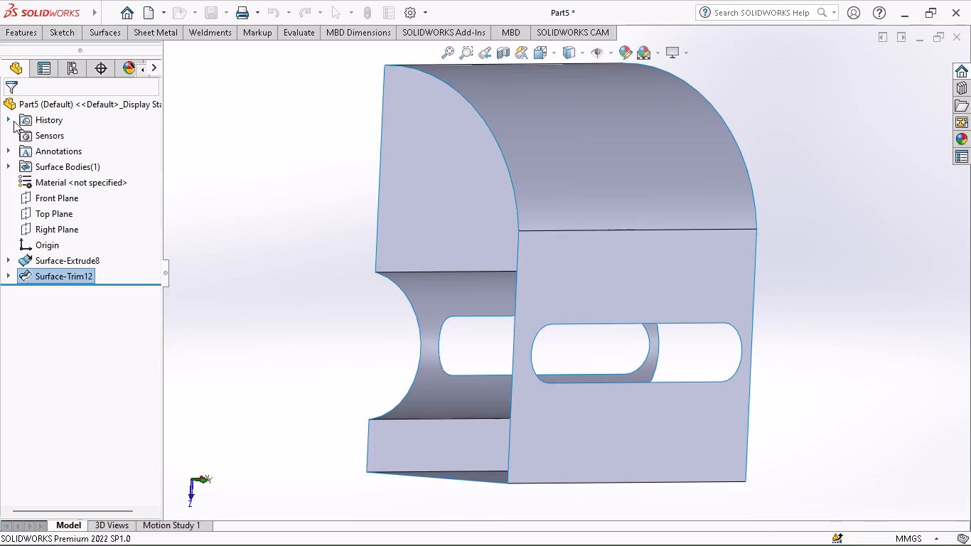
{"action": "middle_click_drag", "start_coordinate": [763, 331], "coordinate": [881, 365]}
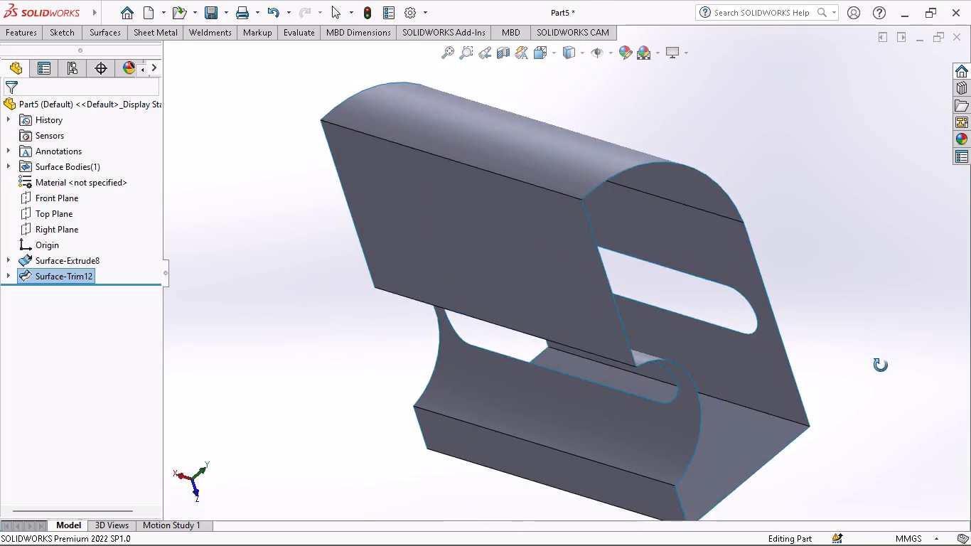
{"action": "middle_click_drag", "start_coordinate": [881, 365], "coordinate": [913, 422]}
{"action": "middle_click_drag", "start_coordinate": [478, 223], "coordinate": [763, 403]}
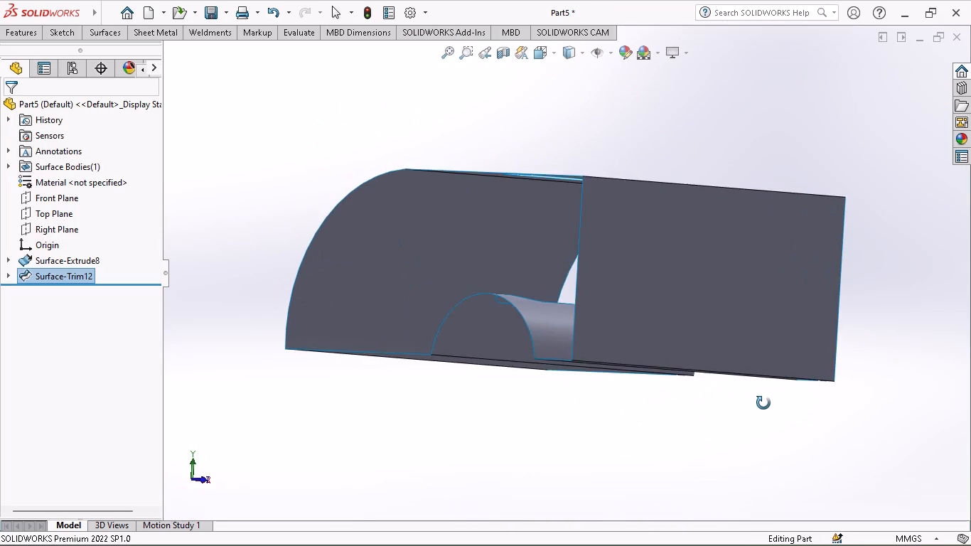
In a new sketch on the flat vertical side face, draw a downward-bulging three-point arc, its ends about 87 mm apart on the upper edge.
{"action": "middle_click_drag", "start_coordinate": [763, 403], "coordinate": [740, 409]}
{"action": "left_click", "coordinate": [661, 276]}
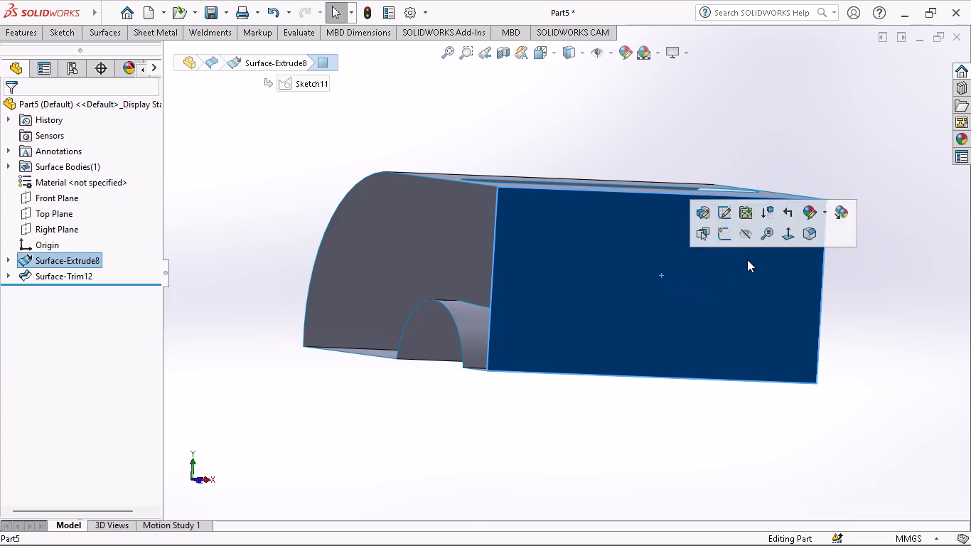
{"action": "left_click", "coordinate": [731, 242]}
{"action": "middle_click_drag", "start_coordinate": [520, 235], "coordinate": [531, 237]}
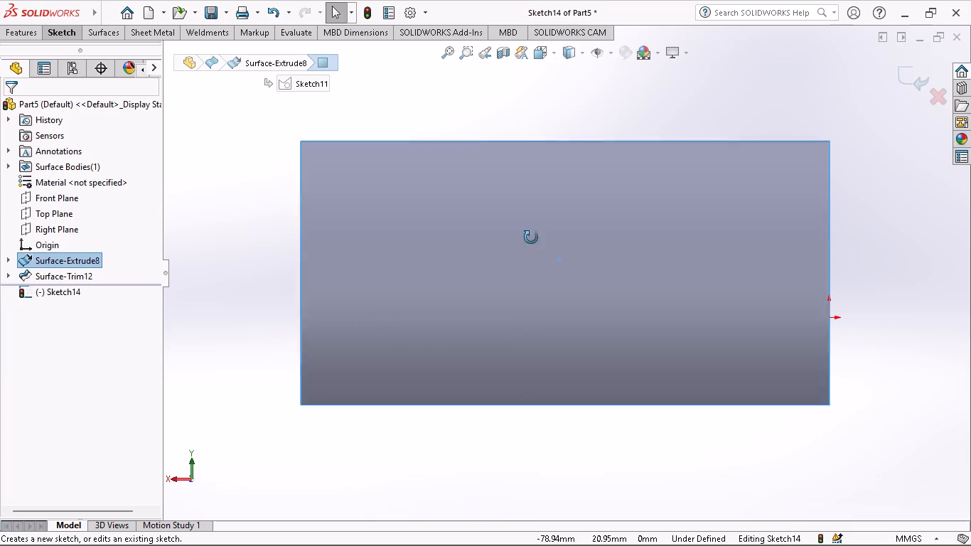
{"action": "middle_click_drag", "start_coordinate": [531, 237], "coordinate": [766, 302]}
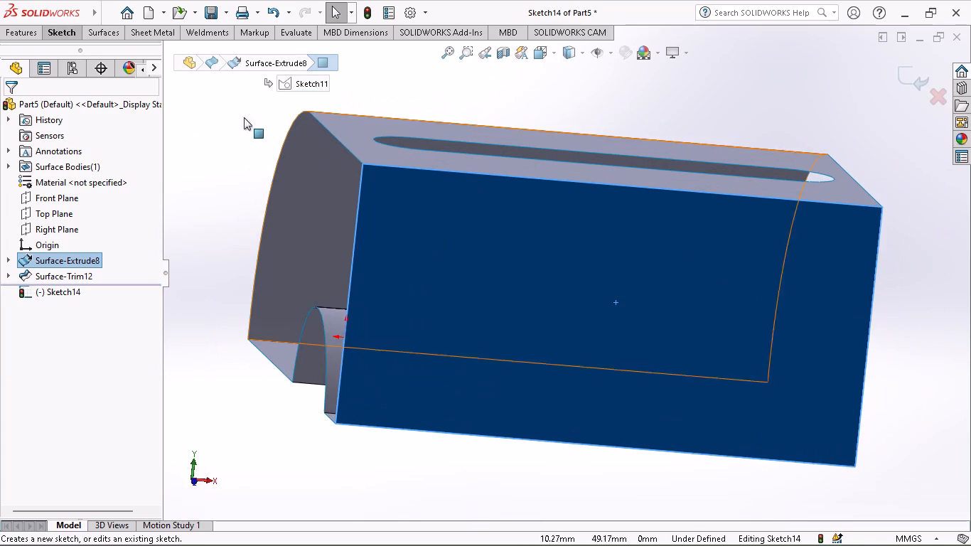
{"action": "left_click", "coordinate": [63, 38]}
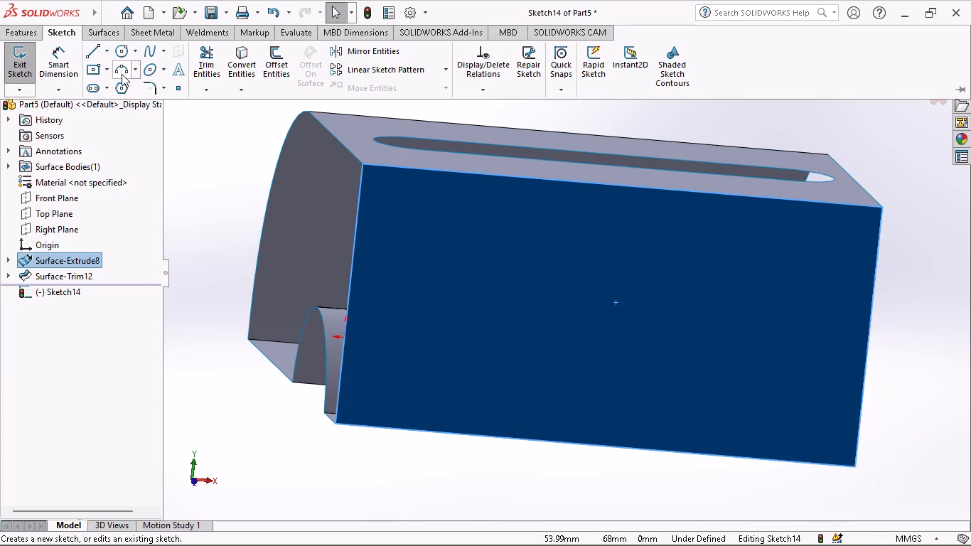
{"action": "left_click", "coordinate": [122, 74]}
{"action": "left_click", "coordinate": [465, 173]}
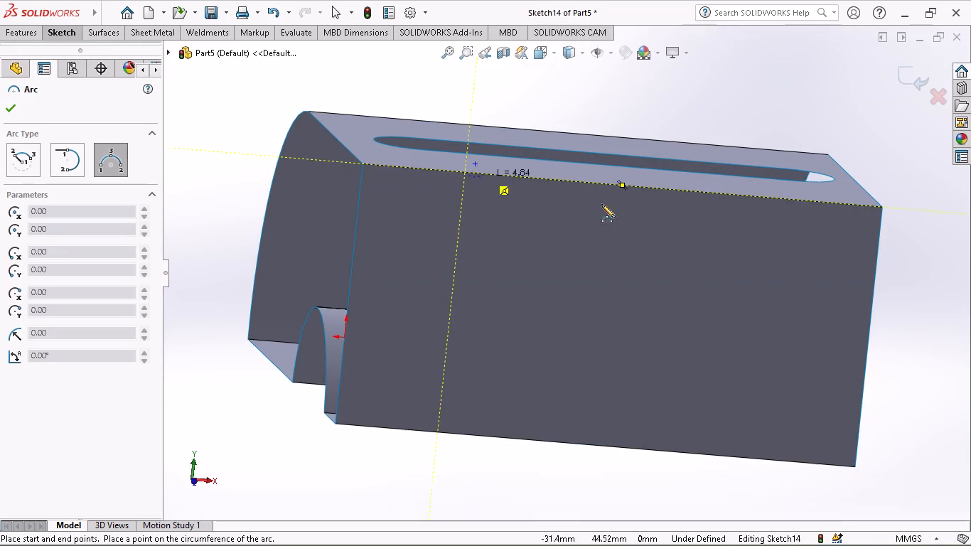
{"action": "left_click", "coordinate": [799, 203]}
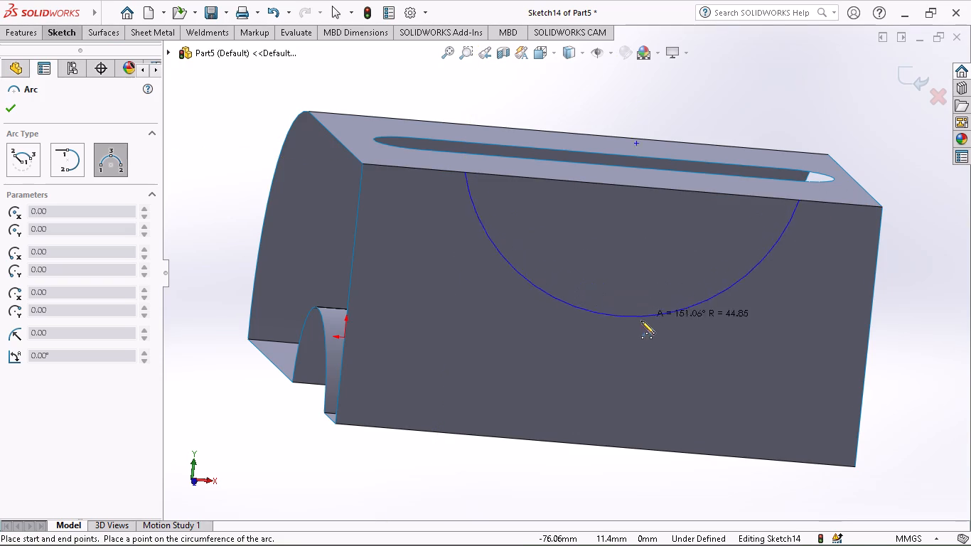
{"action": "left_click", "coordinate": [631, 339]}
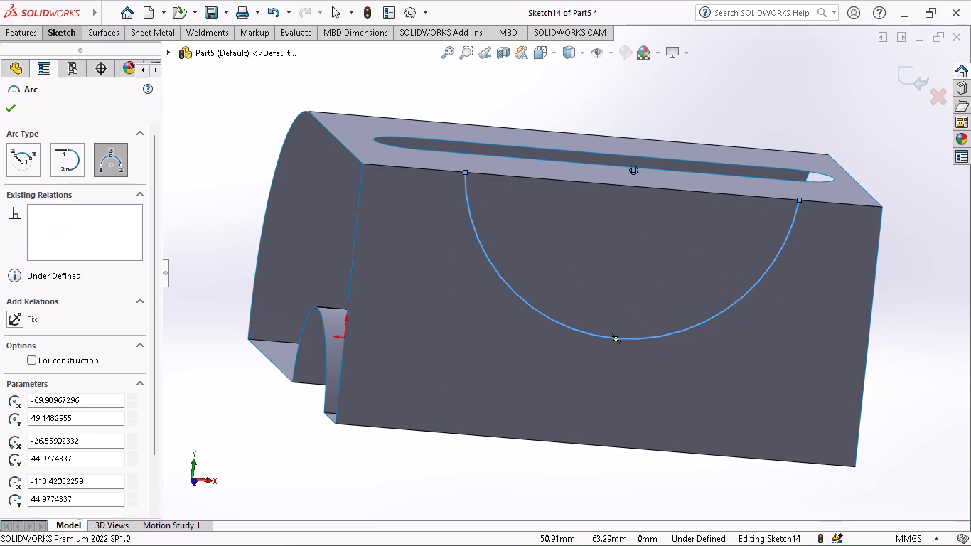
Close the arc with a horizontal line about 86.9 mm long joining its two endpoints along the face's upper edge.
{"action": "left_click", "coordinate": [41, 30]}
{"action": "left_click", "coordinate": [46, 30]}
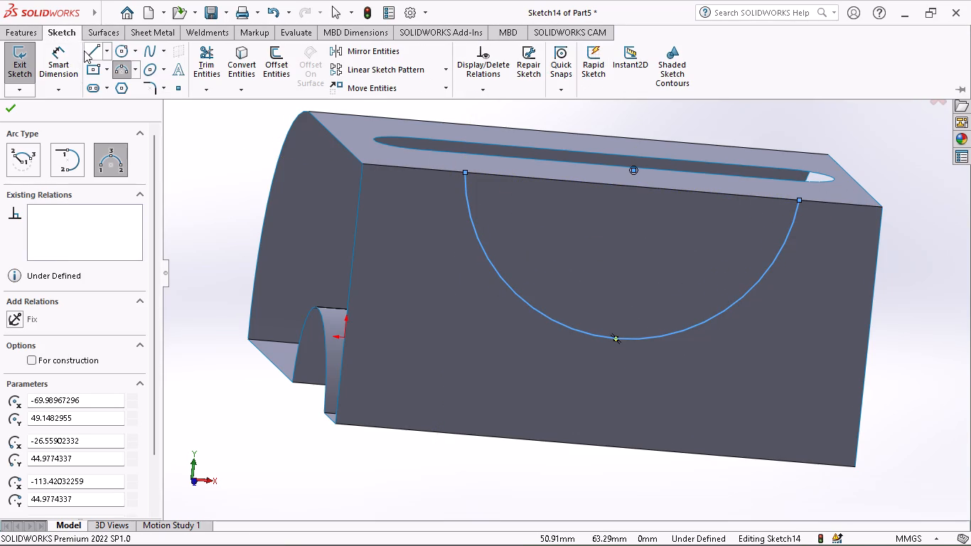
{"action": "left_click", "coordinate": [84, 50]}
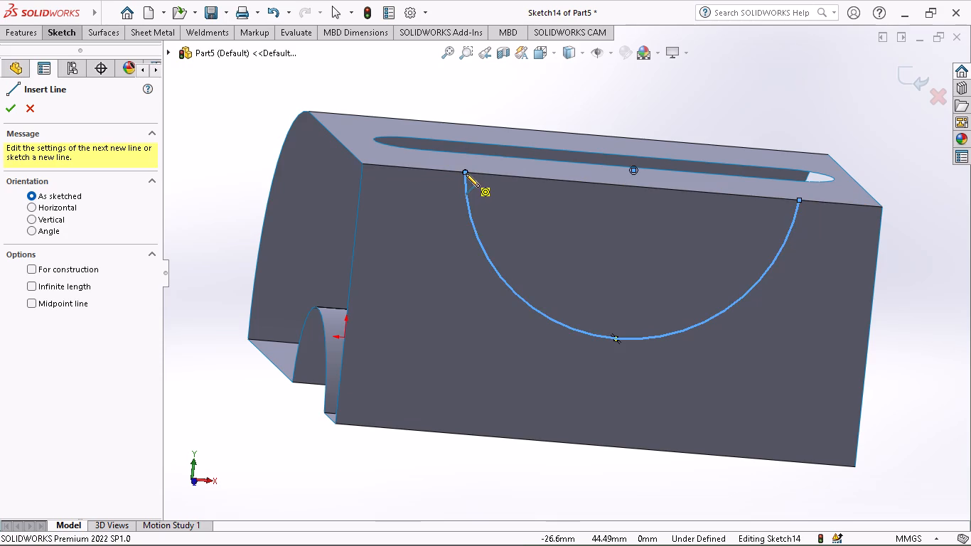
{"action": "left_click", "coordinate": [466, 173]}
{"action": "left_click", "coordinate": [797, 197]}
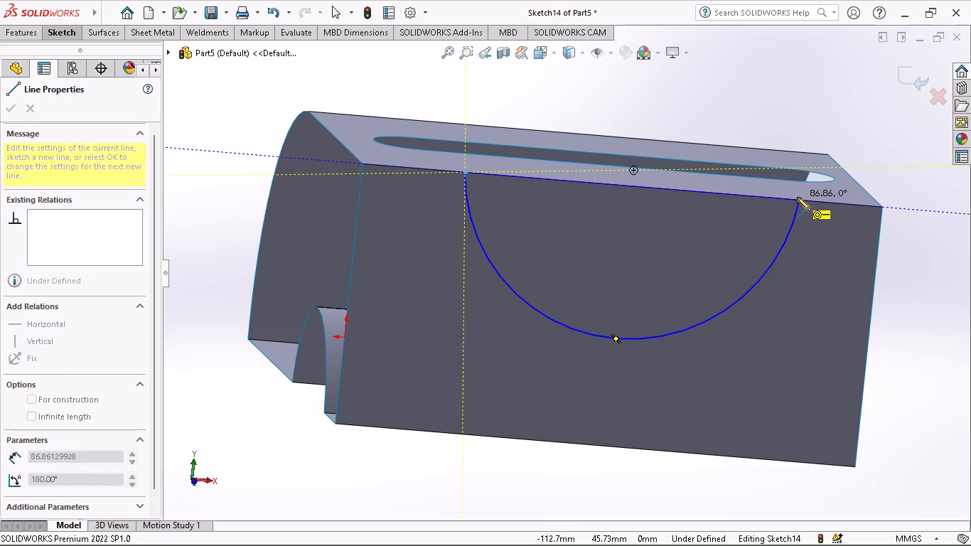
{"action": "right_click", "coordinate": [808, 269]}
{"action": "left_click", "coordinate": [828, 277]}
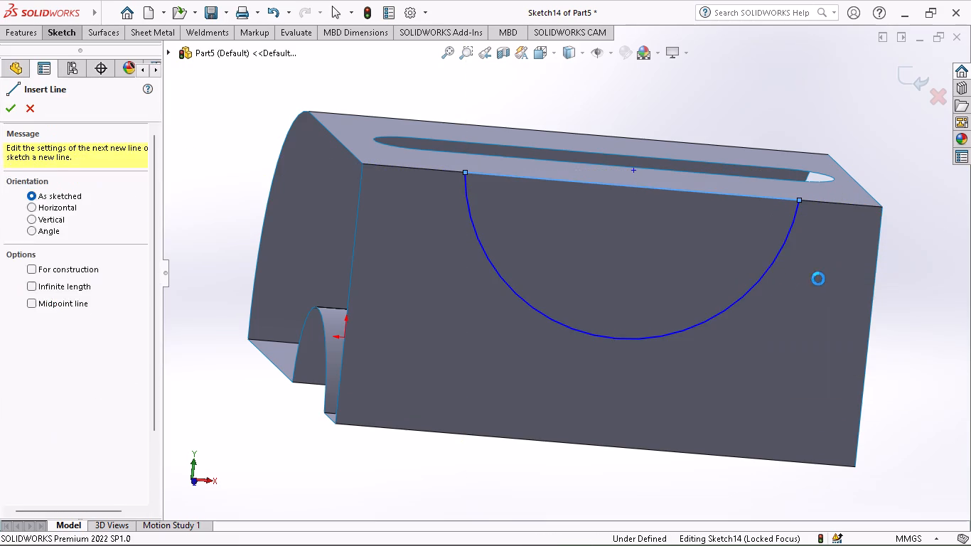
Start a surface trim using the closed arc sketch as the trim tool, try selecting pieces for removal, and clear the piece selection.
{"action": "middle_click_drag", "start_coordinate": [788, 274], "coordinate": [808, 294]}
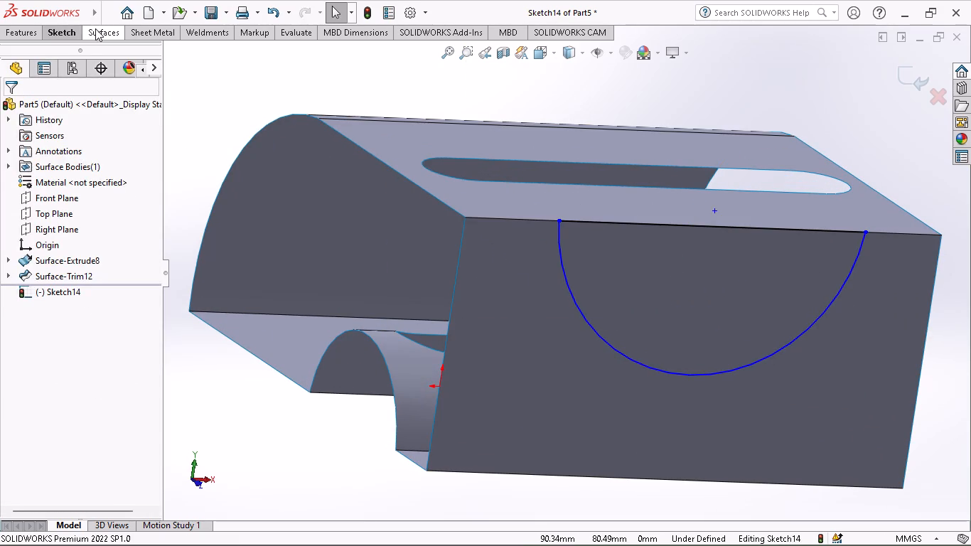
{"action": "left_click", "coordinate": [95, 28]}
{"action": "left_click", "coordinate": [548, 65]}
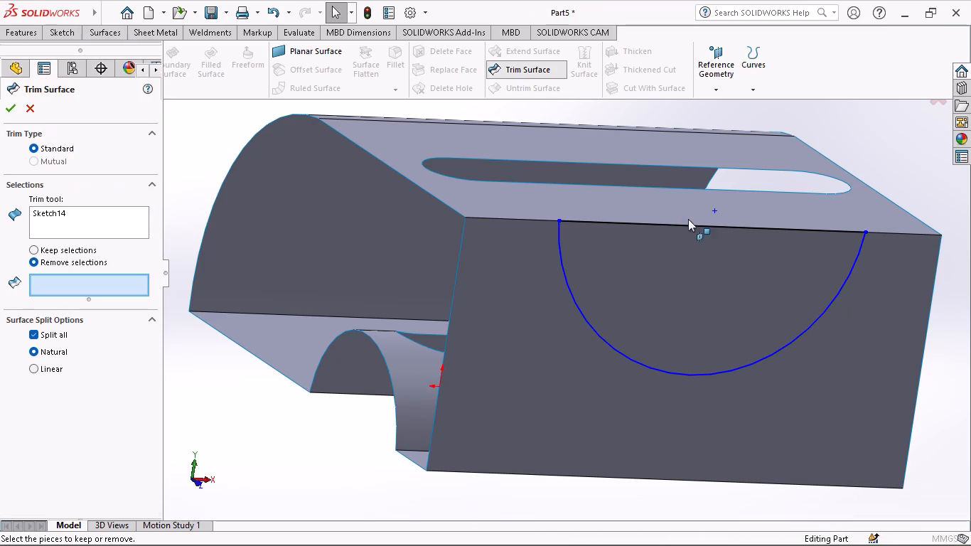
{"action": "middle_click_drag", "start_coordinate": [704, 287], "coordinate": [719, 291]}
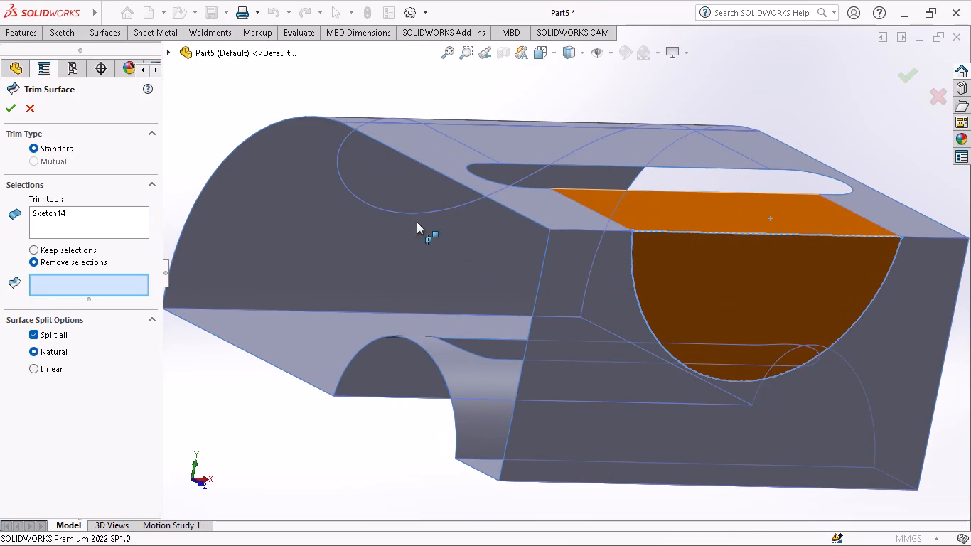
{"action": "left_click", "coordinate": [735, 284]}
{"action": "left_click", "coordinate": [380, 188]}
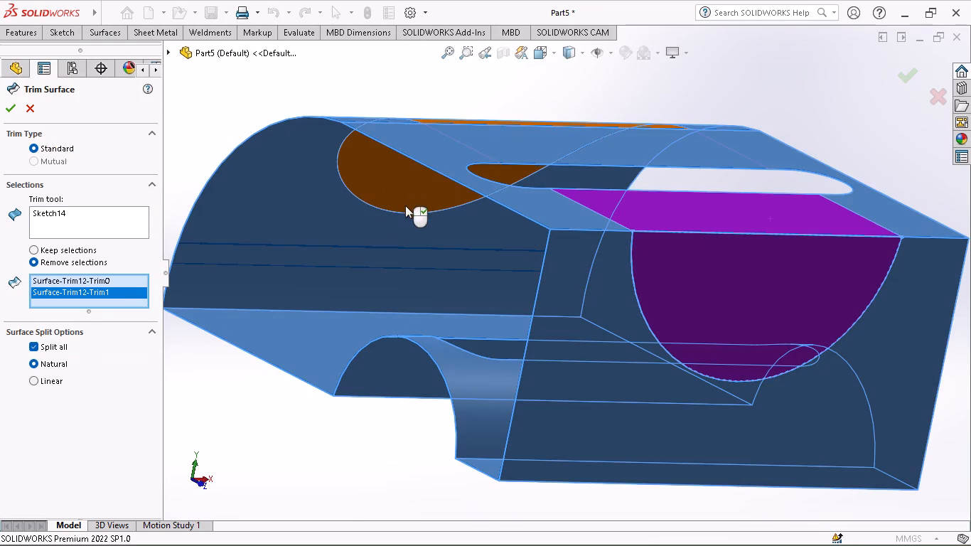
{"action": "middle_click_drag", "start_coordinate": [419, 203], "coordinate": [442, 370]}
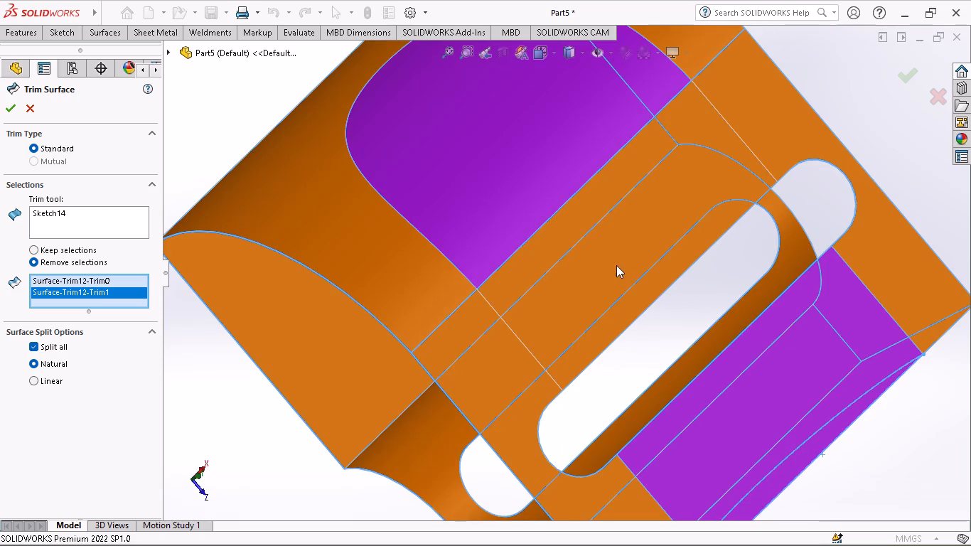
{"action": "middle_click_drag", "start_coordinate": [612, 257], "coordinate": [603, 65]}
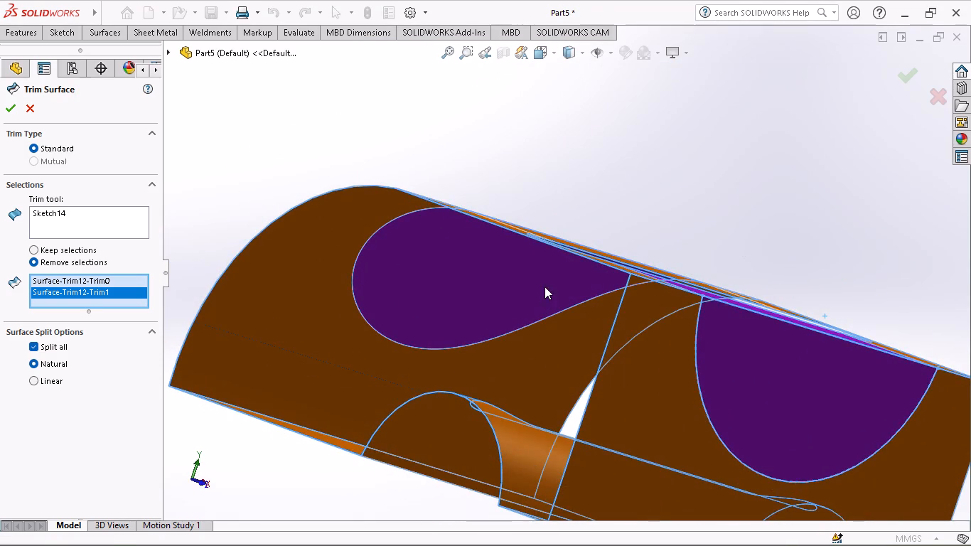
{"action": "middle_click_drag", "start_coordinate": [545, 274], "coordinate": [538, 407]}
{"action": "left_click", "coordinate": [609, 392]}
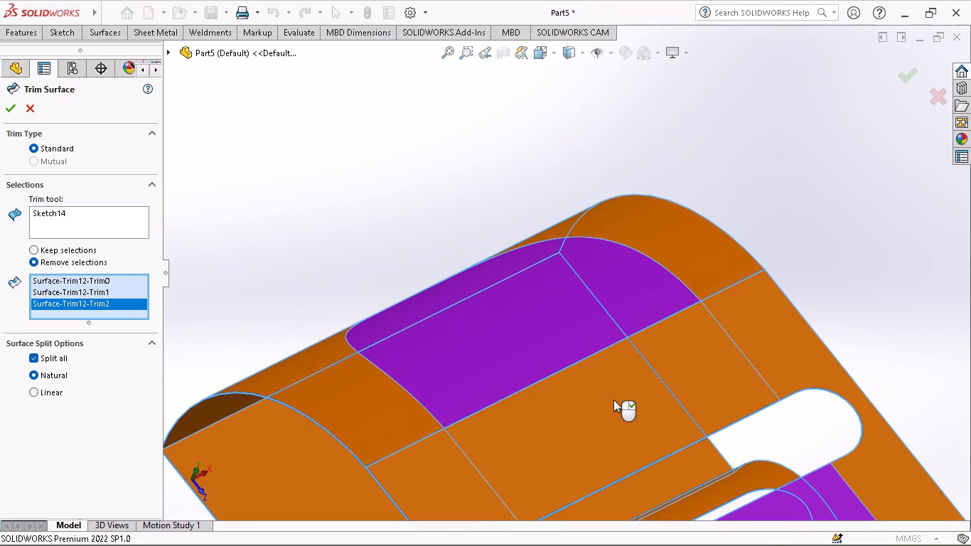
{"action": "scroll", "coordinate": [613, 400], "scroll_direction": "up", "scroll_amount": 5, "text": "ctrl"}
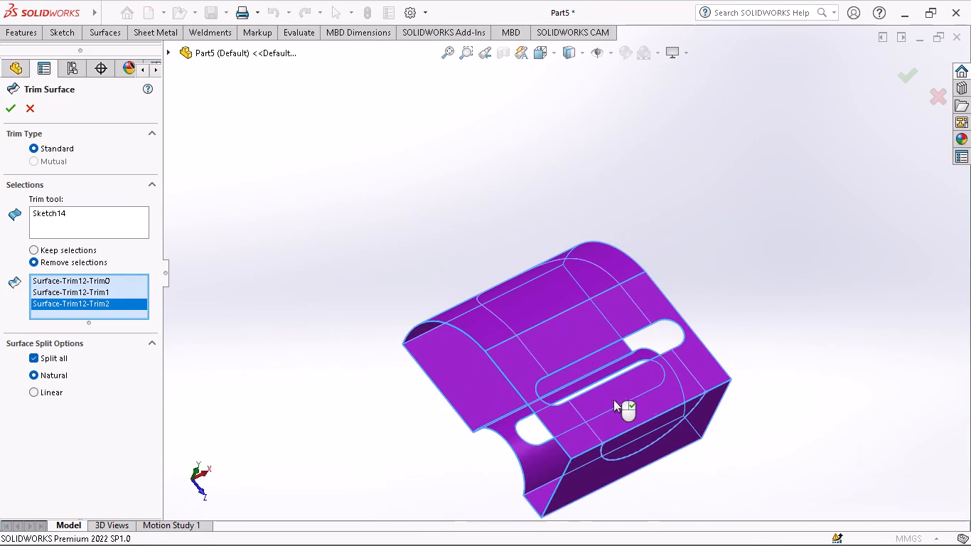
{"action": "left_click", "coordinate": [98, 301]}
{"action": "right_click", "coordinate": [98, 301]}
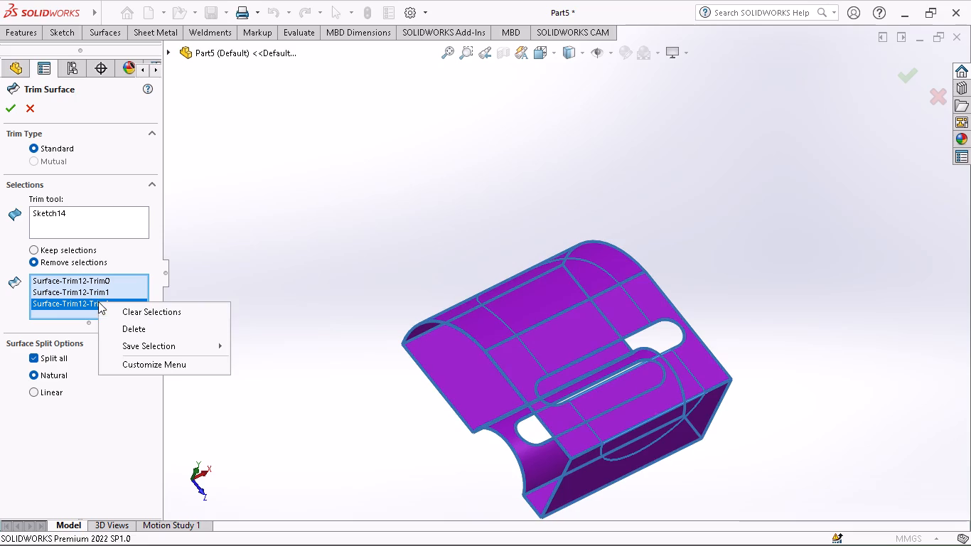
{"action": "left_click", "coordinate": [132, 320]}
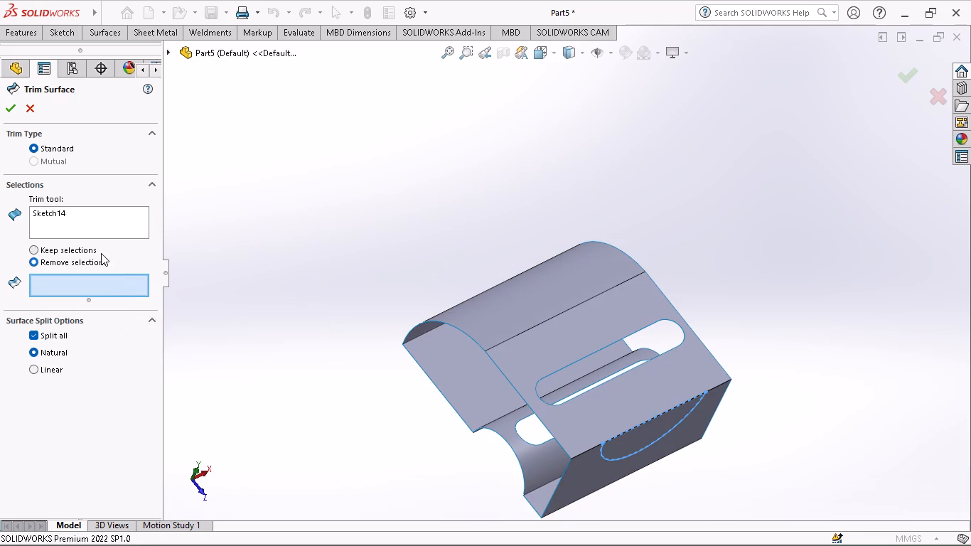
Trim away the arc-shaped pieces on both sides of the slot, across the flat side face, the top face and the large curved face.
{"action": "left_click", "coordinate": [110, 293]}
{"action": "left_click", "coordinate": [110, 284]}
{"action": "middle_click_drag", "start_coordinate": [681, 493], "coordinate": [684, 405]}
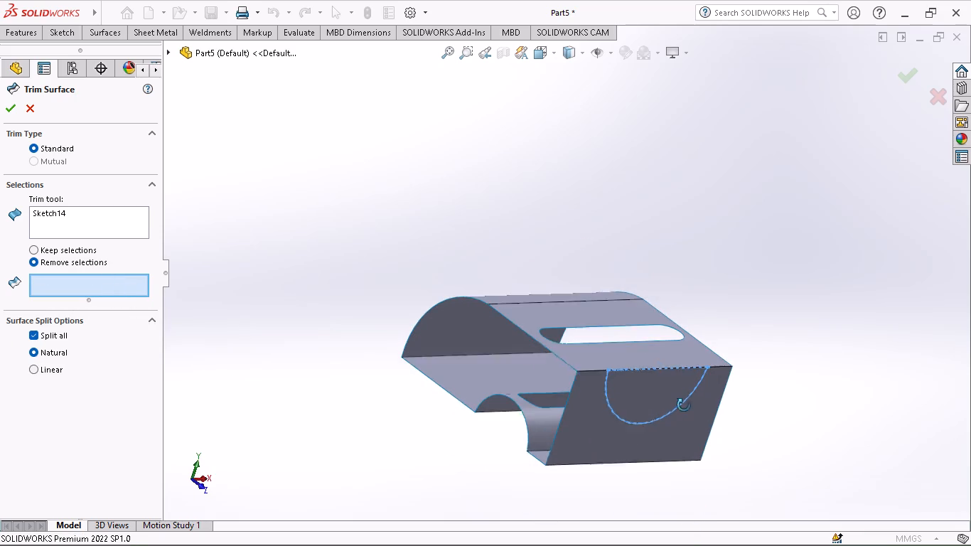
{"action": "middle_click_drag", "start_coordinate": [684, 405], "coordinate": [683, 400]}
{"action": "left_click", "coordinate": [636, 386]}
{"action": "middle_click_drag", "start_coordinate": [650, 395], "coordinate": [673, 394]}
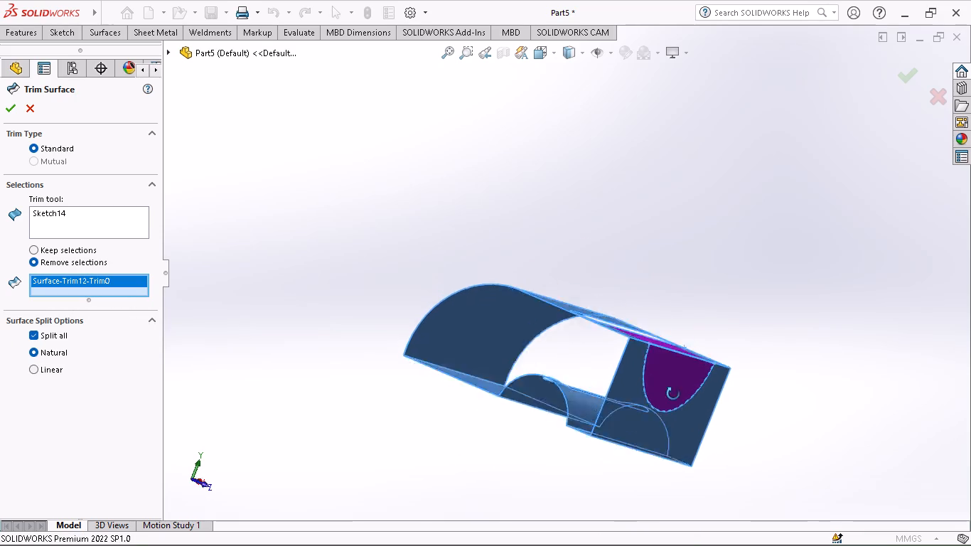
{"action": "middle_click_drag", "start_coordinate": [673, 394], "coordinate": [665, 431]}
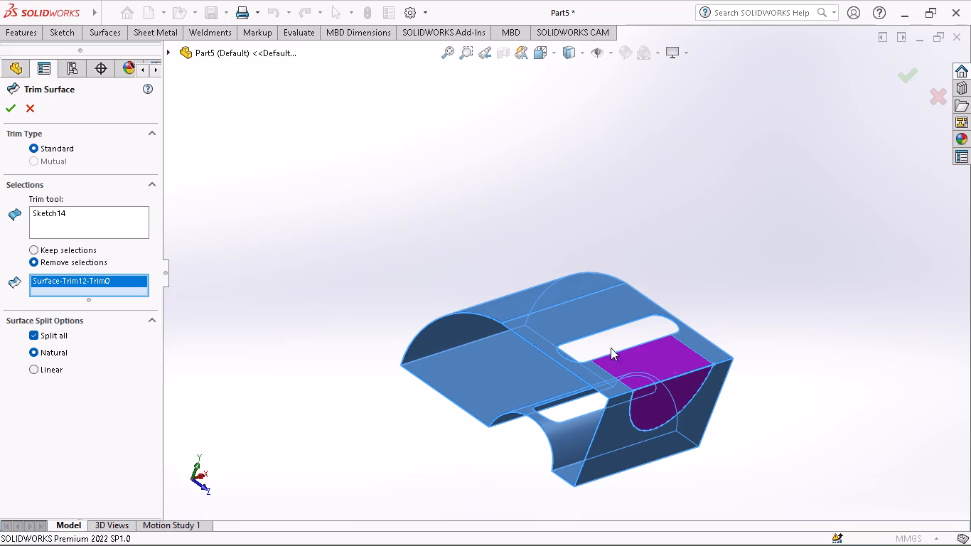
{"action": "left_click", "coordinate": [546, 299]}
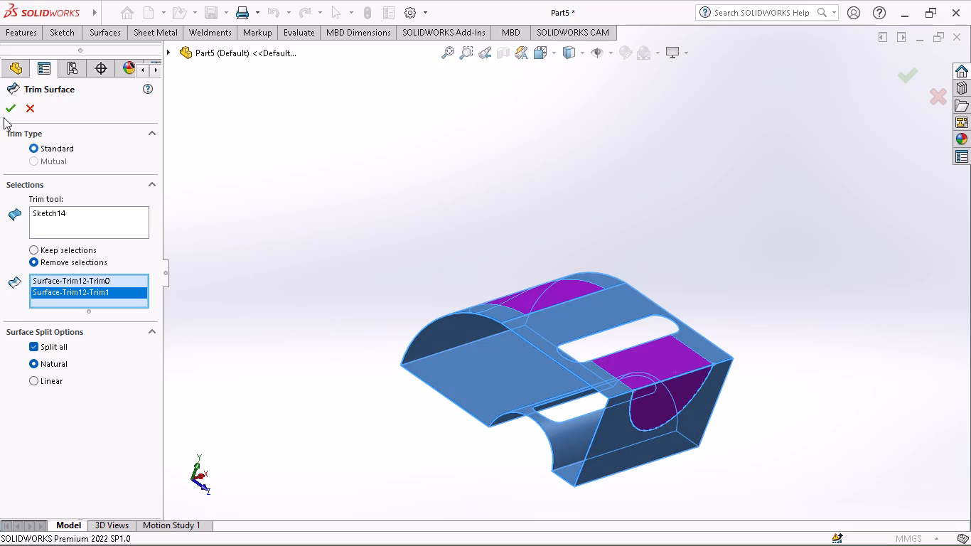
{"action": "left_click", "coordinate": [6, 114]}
Examine the trimmed openings in the surface body from several sides.
{"action": "middle_click_drag", "start_coordinate": [718, 339], "coordinate": [682, 340]}
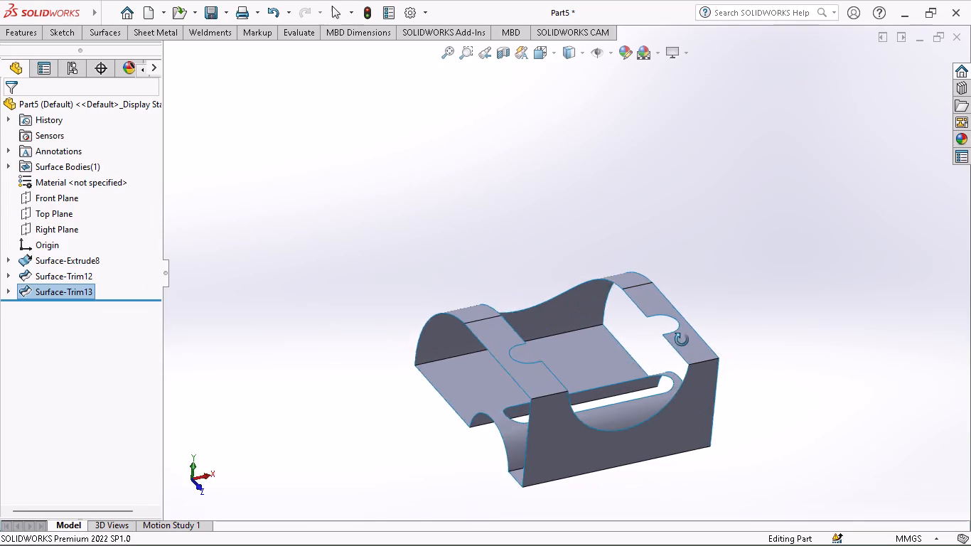
{"action": "middle_click_drag", "start_coordinate": [682, 340], "coordinate": [815, 355]}
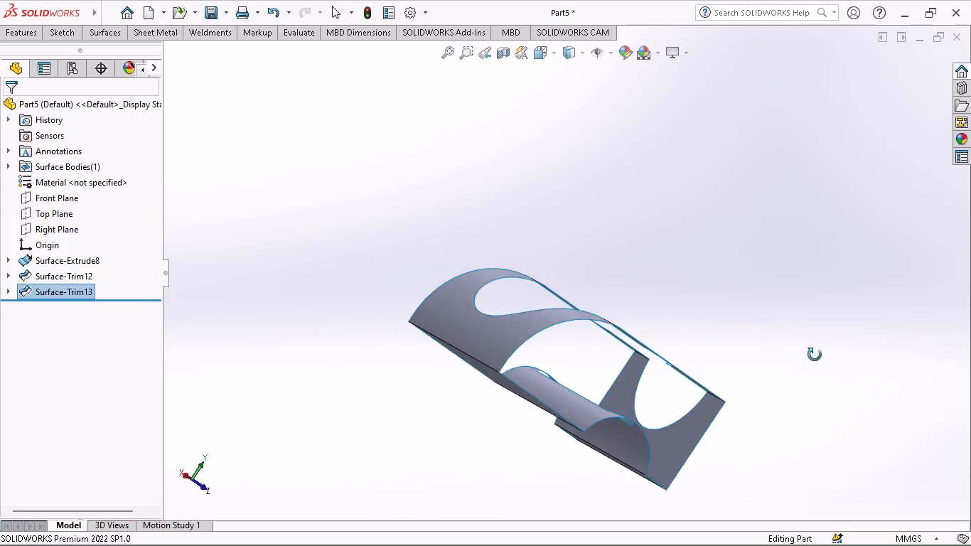
{"action": "middle_click_drag", "start_coordinate": [815, 355], "coordinate": [786, 539]}
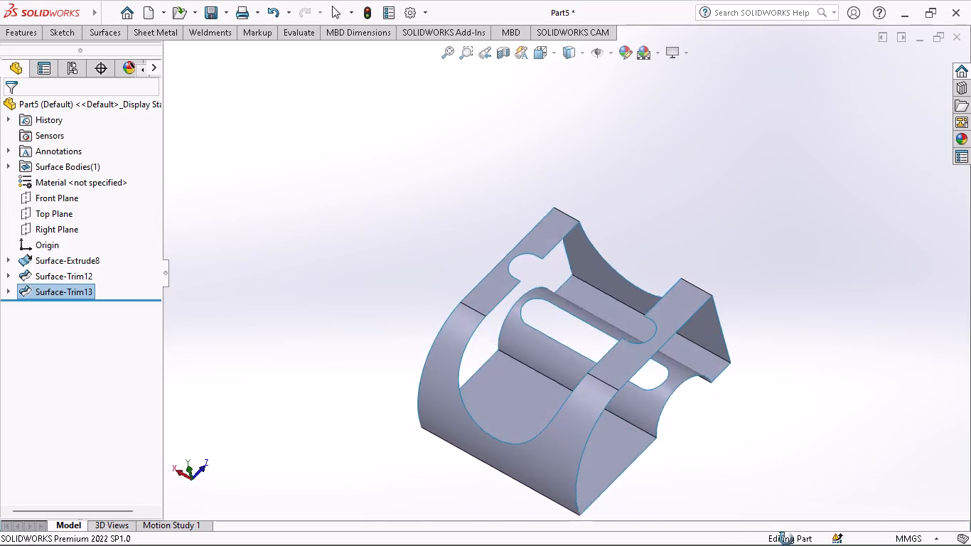
{"action": "middle_click_drag", "start_coordinate": [786, 539], "coordinate": [907, 448]}
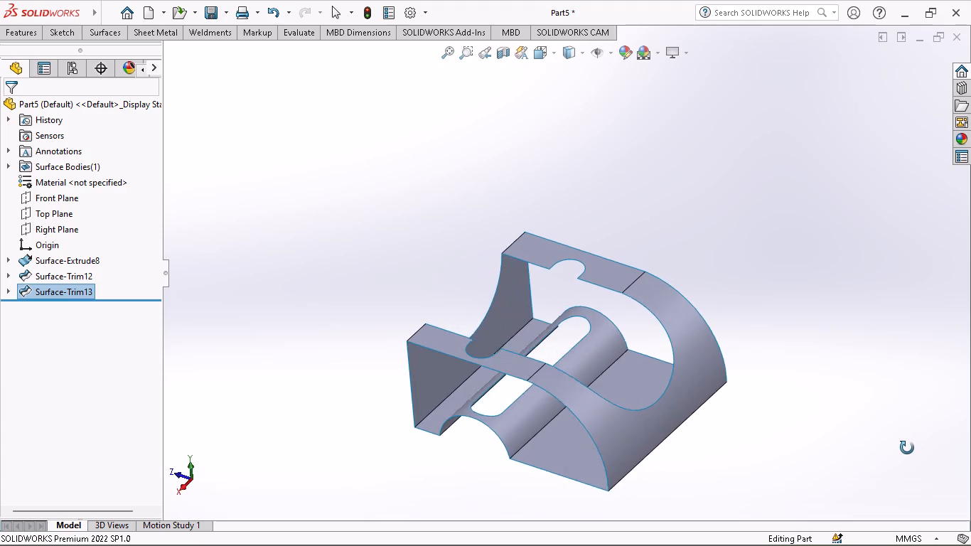
{"action": "middle_click_drag", "start_coordinate": [907, 448], "coordinate": [877, 428]}
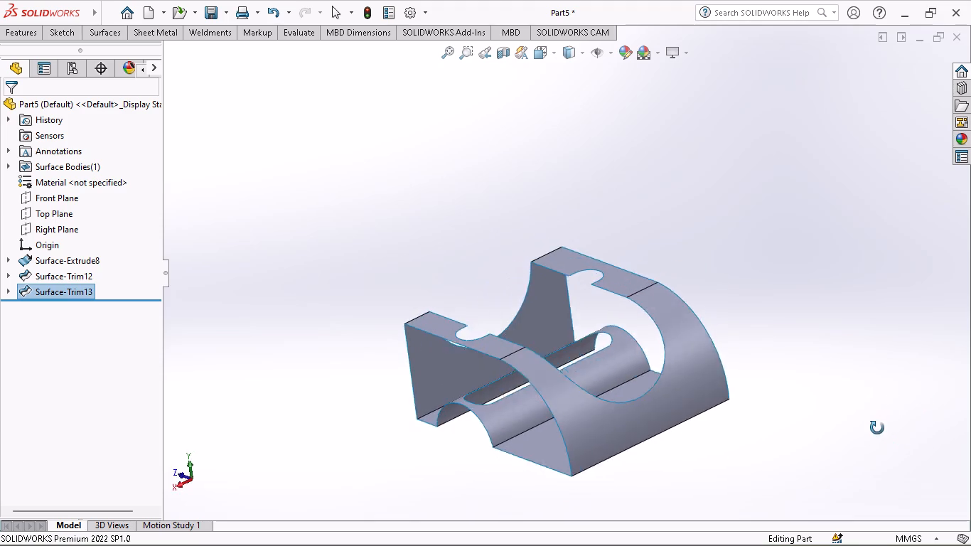
{"action": "middle_click_drag", "start_coordinate": [877, 428], "coordinate": [793, 463]}
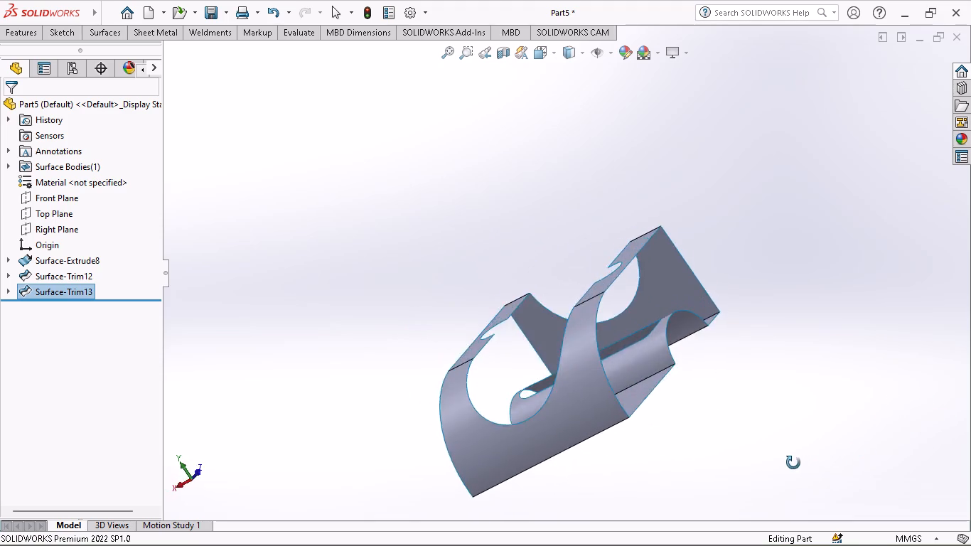
{"action": "middle_click_drag", "start_coordinate": [793, 463], "coordinate": [904, 443]}
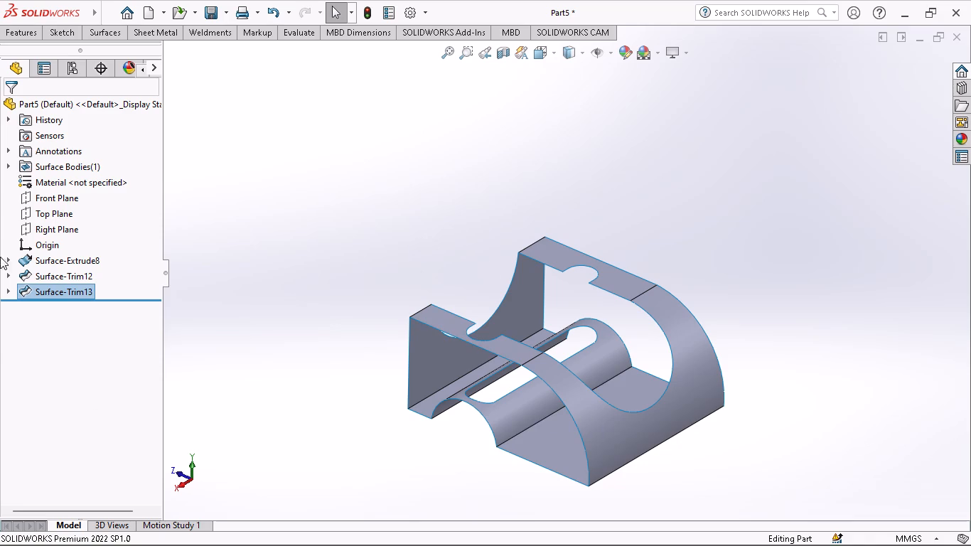
Delete the surface extrude and both surface trims from the part.
{"action": "left_click_drag", "start_coordinate": [122, 291], "coordinate": [47, 274]}
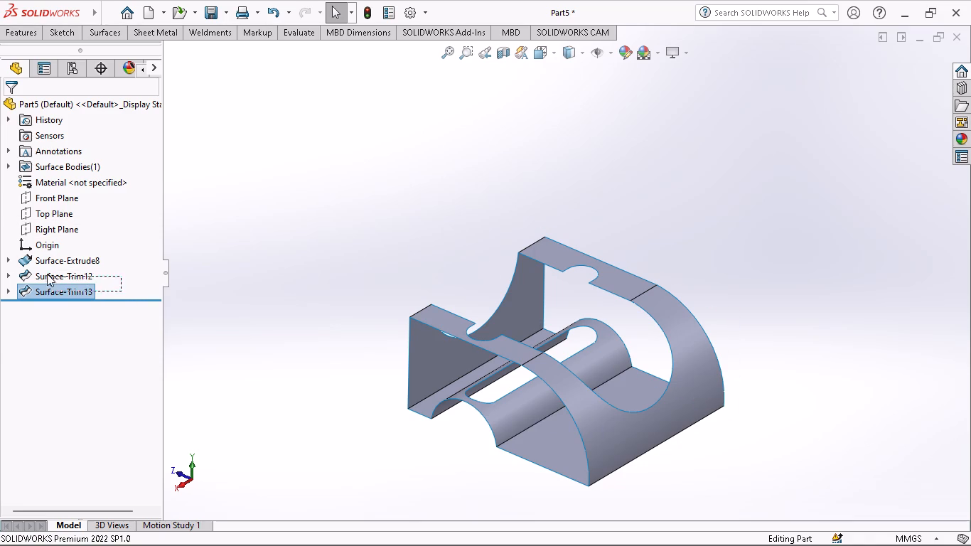
{"action": "left_click_drag", "start_coordinate": [47, 274], "coordinate": [31, 258]}
{"action": "right_click", "coordinate": [36, 264]}
{"action": "left_click", "coordinate": [60, 312]}
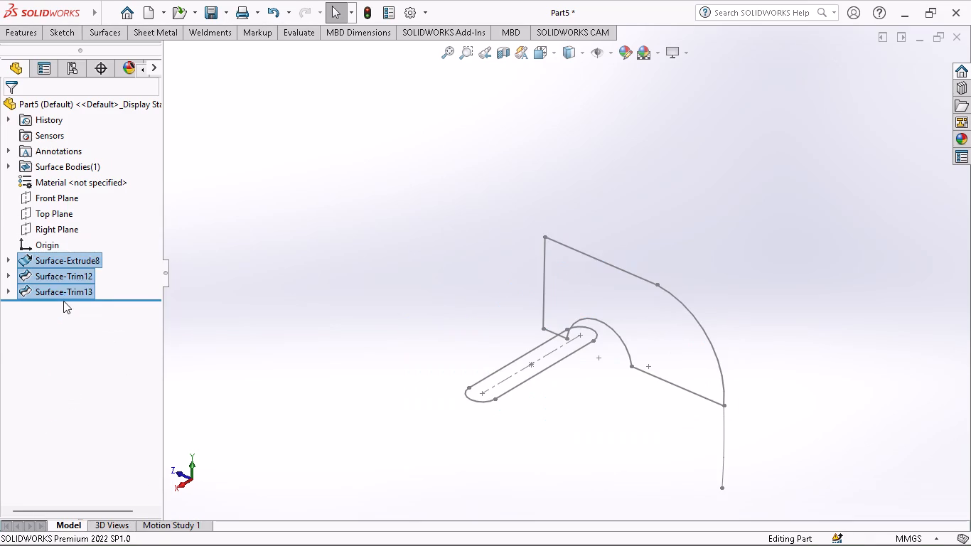
Delete the slot sketch, Sketch13.
{"action": "right_click", "coordinate": [61, 255]}
{"action": "left_click", "coordinate": [78, 342]}
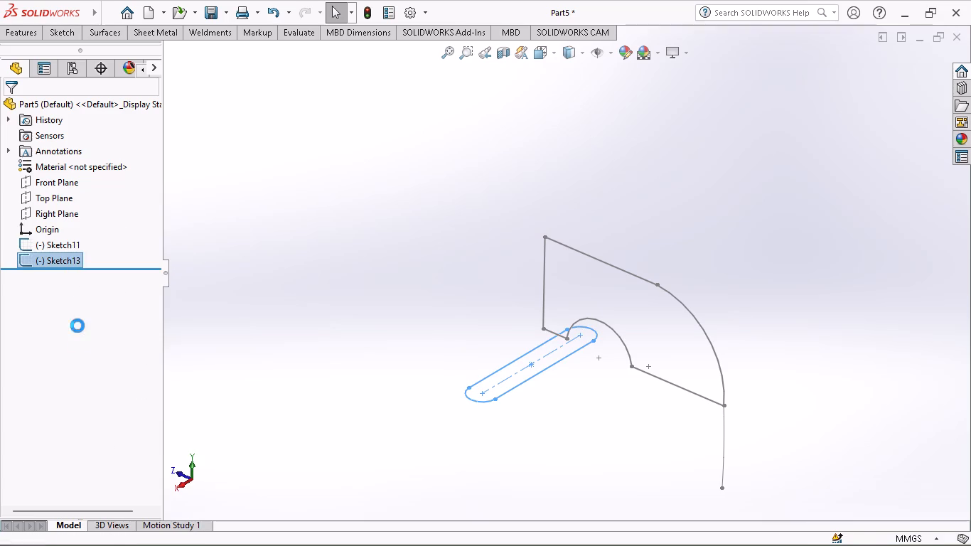
Delete the remaining profile sketch, Sketch11, from the part.
{"action": "right_click", "coordinate": [45, 241]}
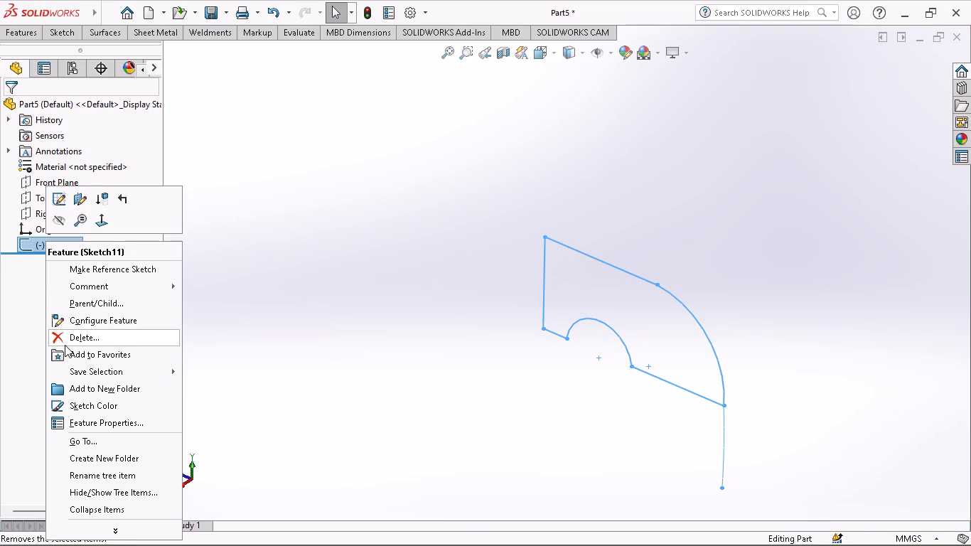
{"action": "left_click", "coordinate": [65, 345]}
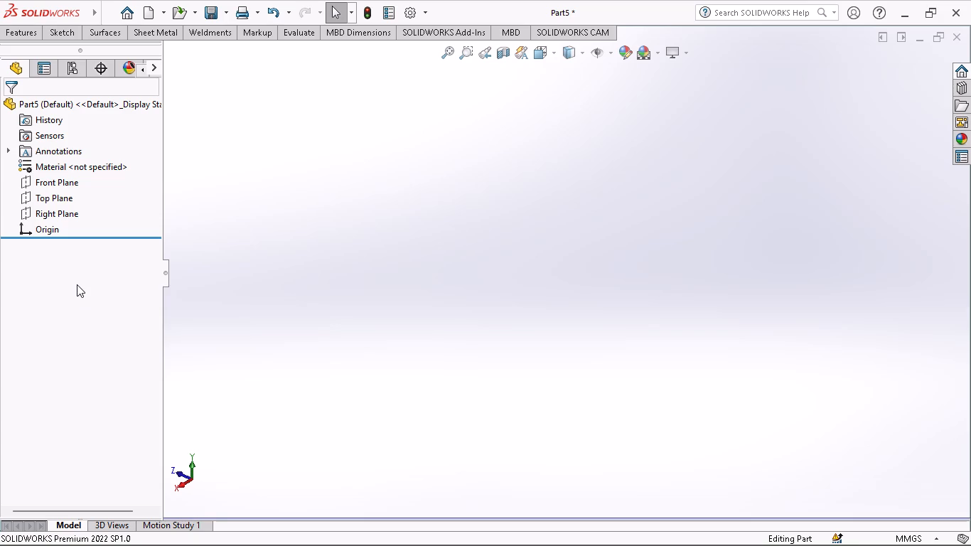
On the Right Plane, sketch a vertical line about 54 mm long and a longer horizontal line from its upper end, extending across the origin.
{"action": "left_click", "coordinate": [45, 214]}
{"action": "left_click", "coordinate": [53, 202]}
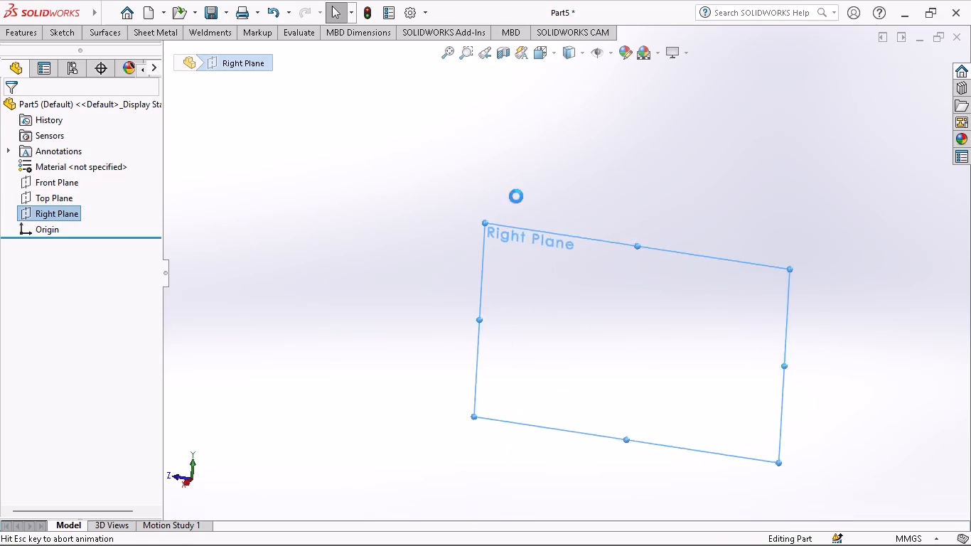
{"action": "left_click", "coordinate": [58, 31]}
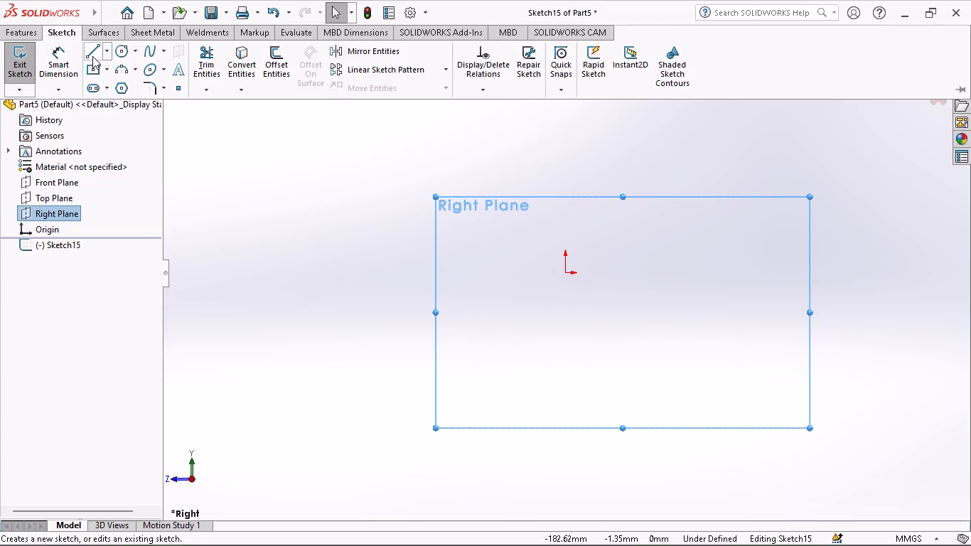
{"action": "left_click", "coordinate": [92, 55]}
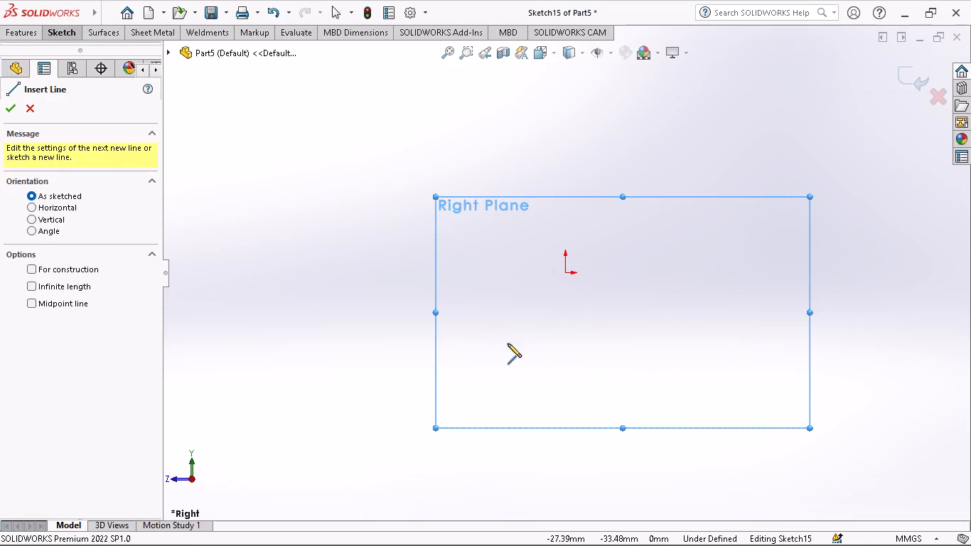
{"action": "left_click", "coordinate": [508, 343]}
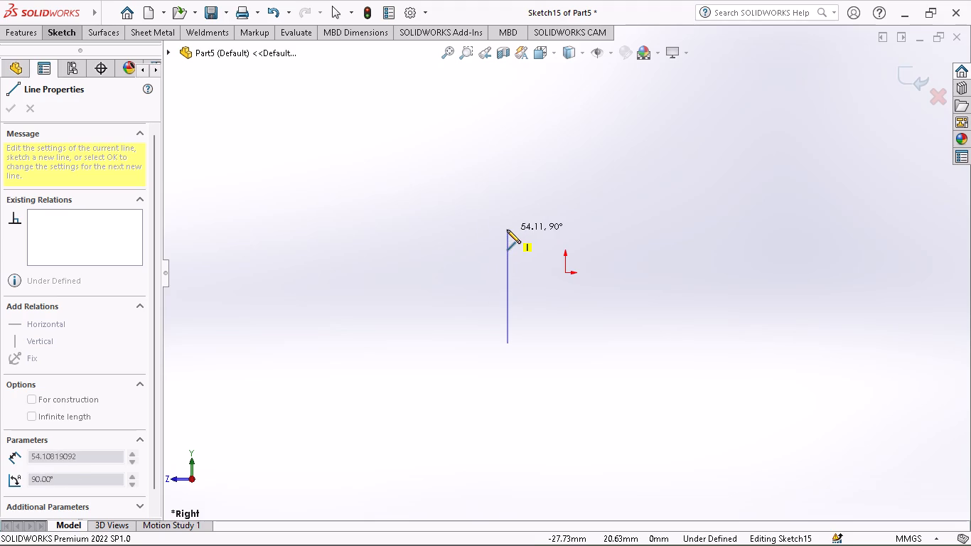
{"action": "left_click", "coordinate": [507, 230]}
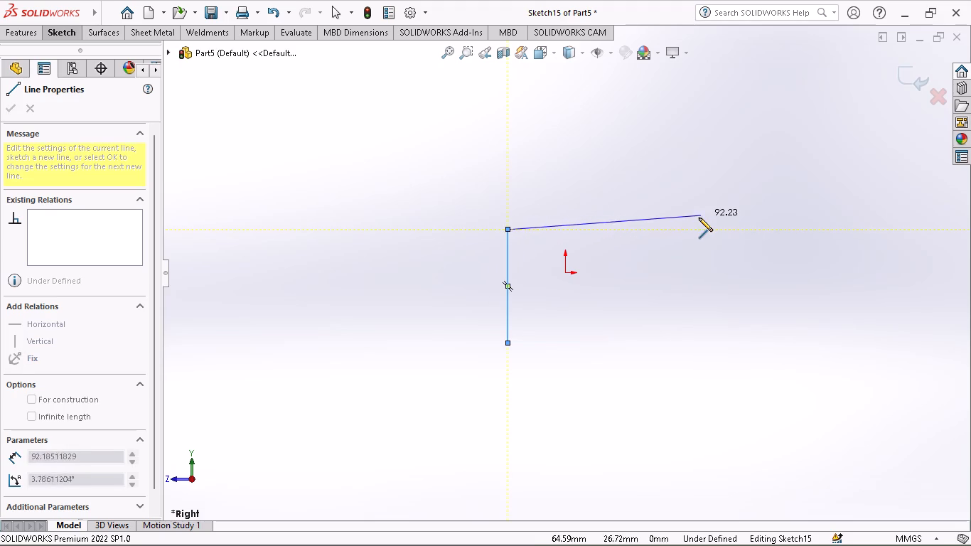
{"action": "left_click", "coordinate": [690, 227]}
{"action": "right_click", "coordinate": [696, 208]}
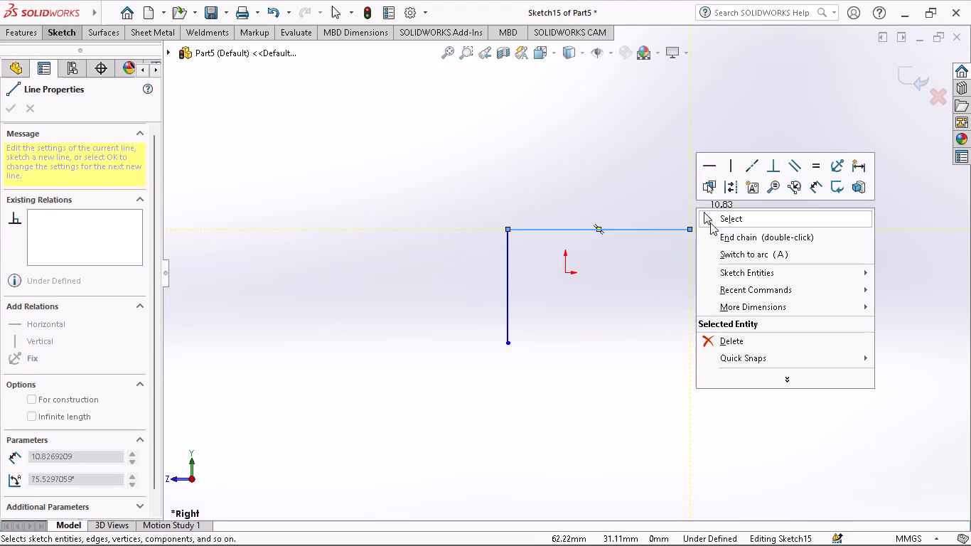
{"action": "left_click", "coordinate": [710, 223]}
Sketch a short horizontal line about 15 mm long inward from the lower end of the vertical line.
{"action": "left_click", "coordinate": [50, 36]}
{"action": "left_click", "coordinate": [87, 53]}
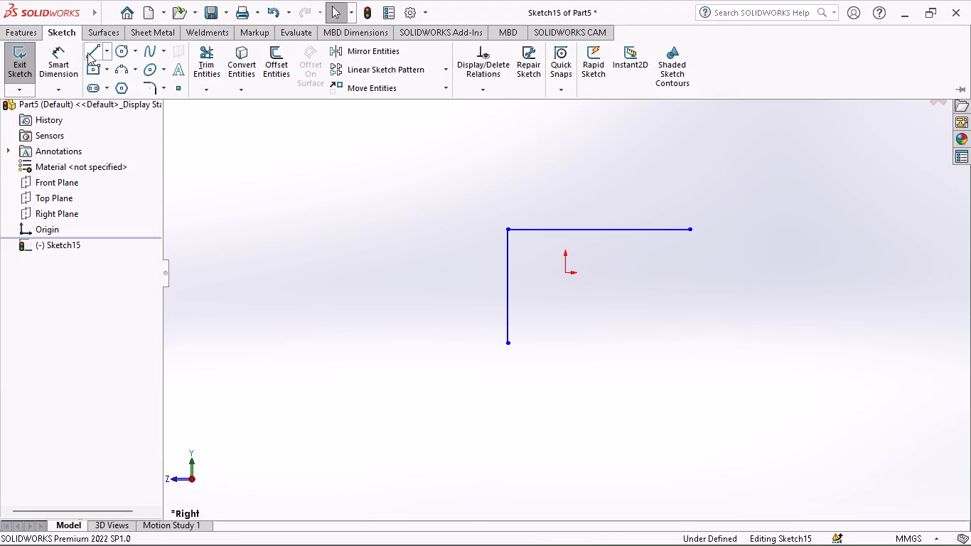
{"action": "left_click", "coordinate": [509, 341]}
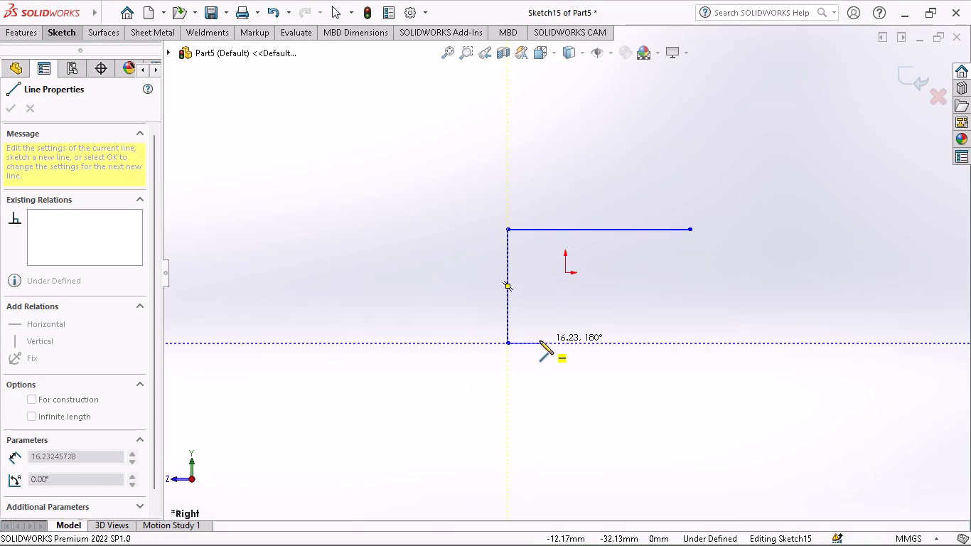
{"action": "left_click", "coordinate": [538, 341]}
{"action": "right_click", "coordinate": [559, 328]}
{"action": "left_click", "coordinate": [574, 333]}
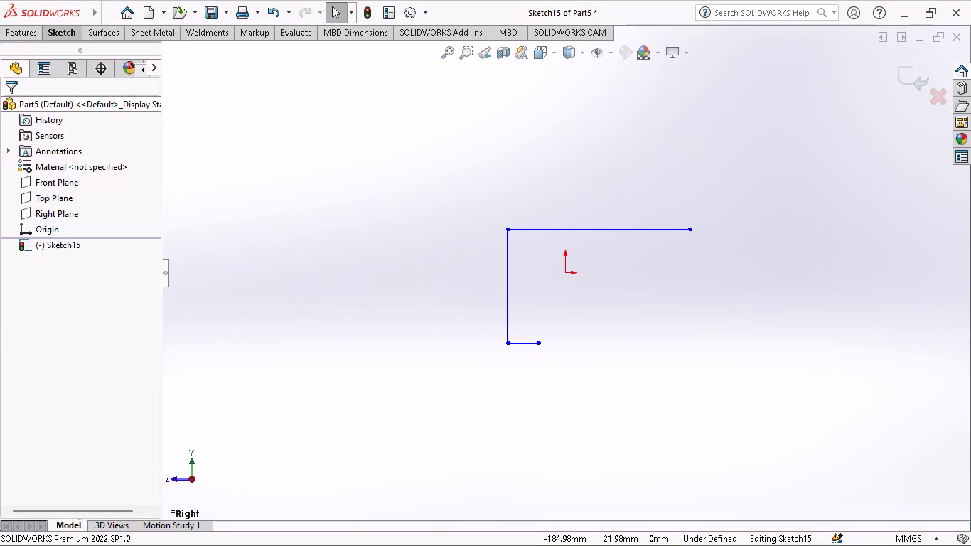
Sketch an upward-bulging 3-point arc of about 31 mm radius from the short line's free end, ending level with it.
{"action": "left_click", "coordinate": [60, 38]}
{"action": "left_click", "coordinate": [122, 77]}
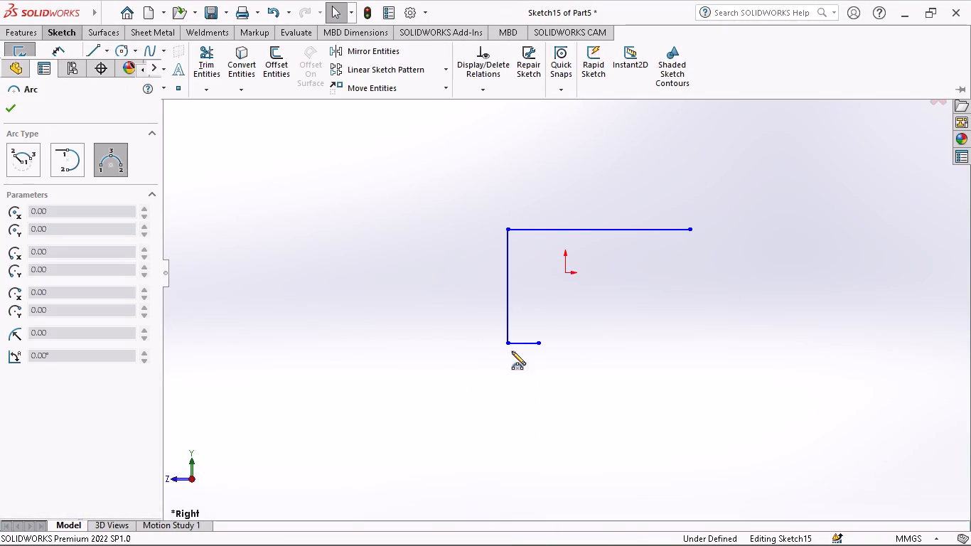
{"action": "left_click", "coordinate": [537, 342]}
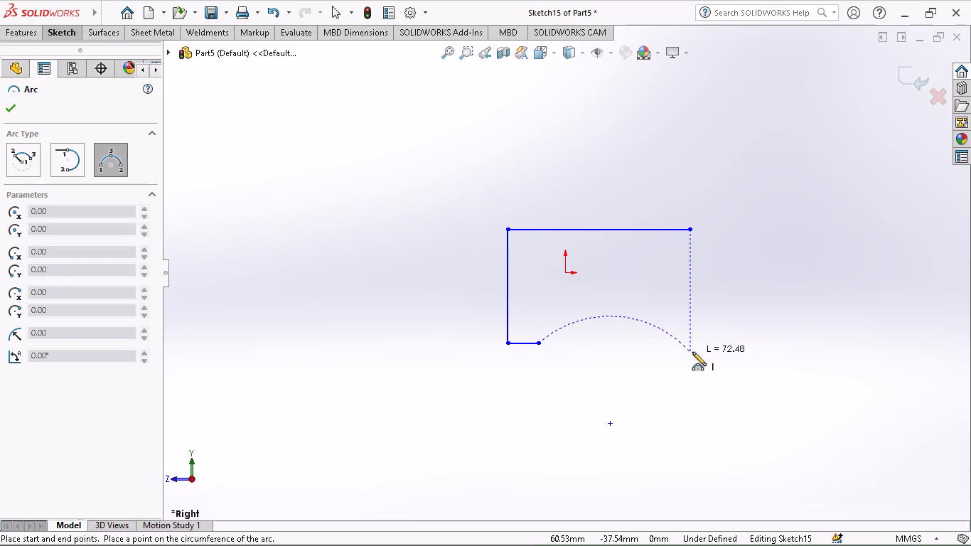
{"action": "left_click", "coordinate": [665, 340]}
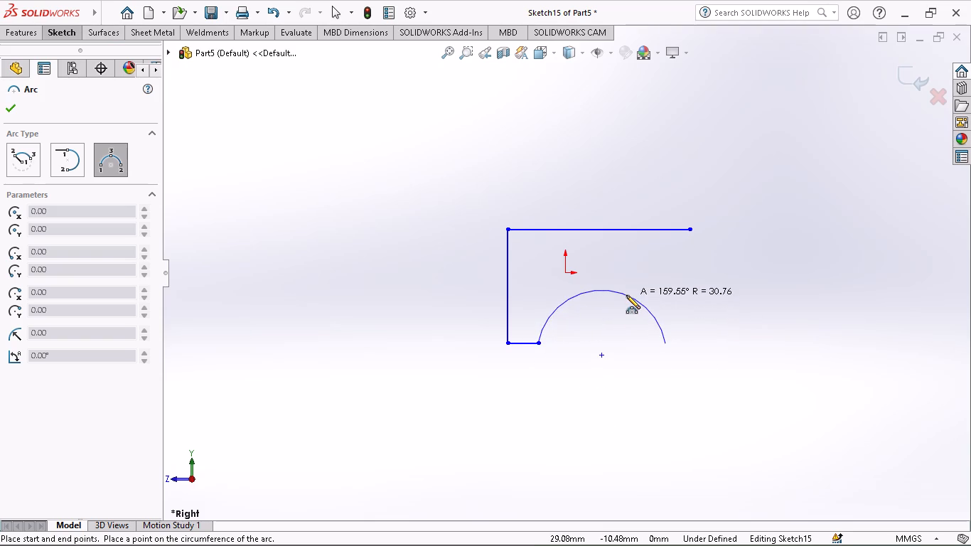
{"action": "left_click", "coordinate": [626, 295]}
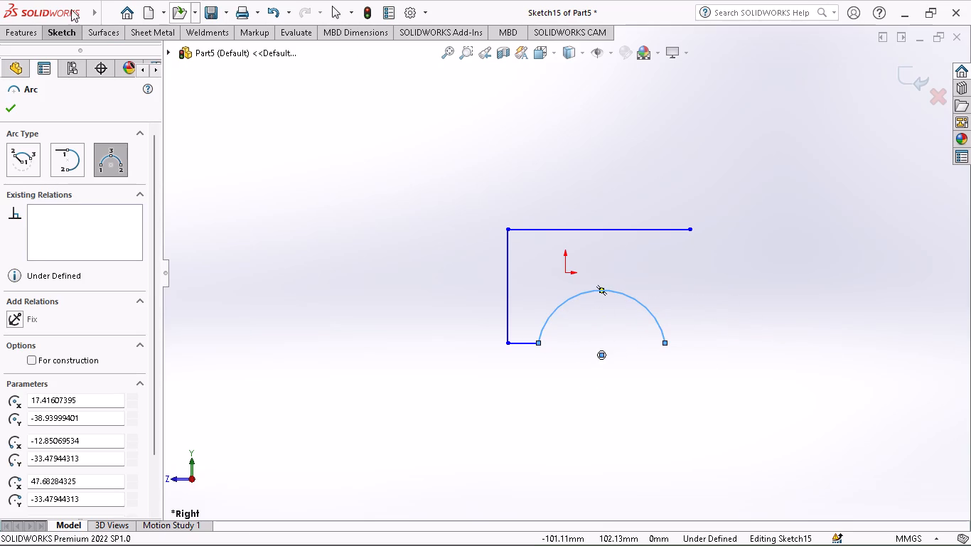
Sketch a 3-point arc of about 97 mm radius from the upper line's free end, bulging outward and ending well below the profile.
{"action": "left_click", "coordinate": [59, 31]}
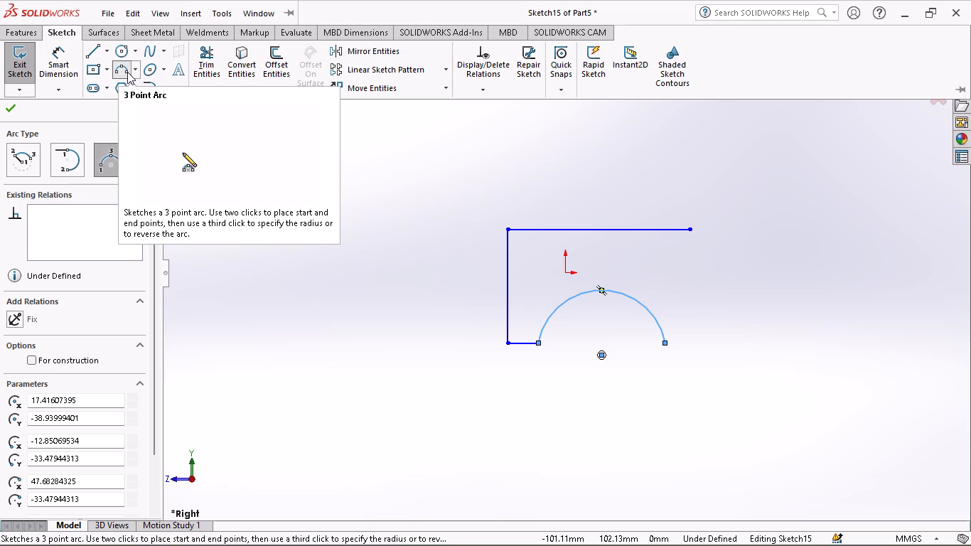
{"action": "left_click", "coordinate": [127, 72]}
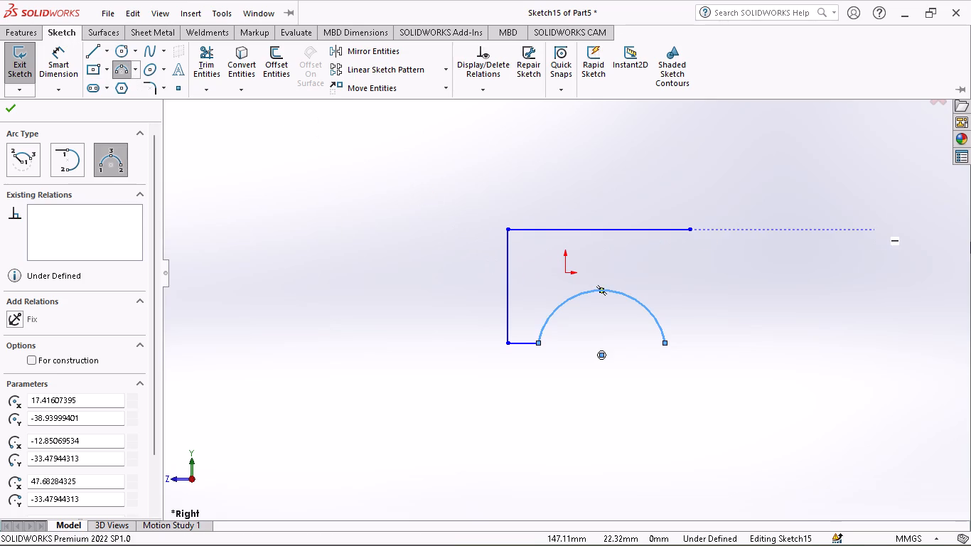
{"action": "left_click", "coordinate": [688, 228]}
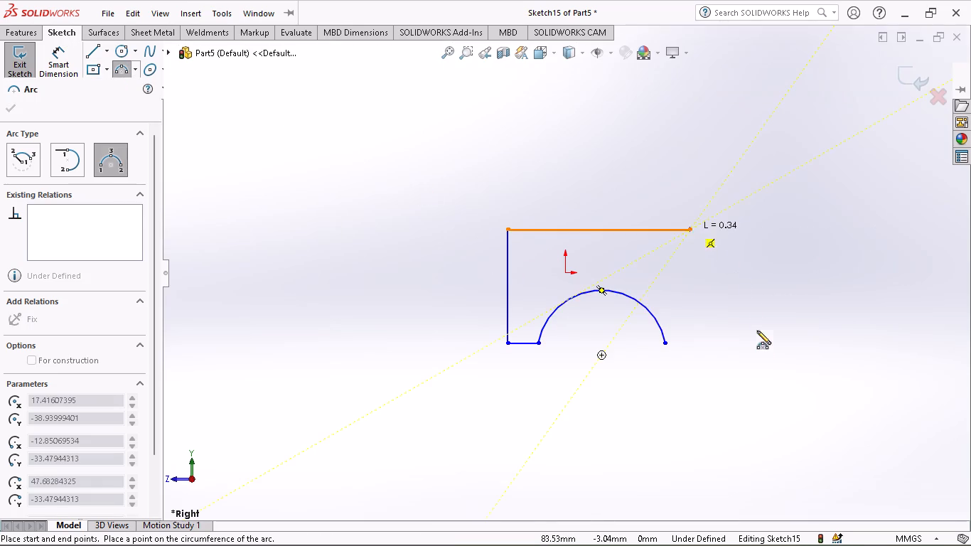
{"action": "left_click", "coordinate": [781, 461]}
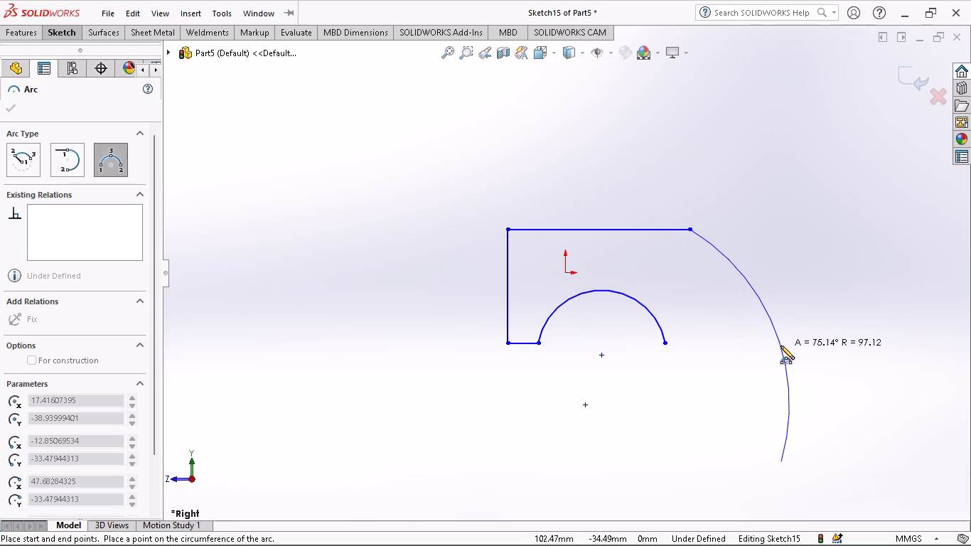
{"action": "left_click", "coordinate": [780, 346]}
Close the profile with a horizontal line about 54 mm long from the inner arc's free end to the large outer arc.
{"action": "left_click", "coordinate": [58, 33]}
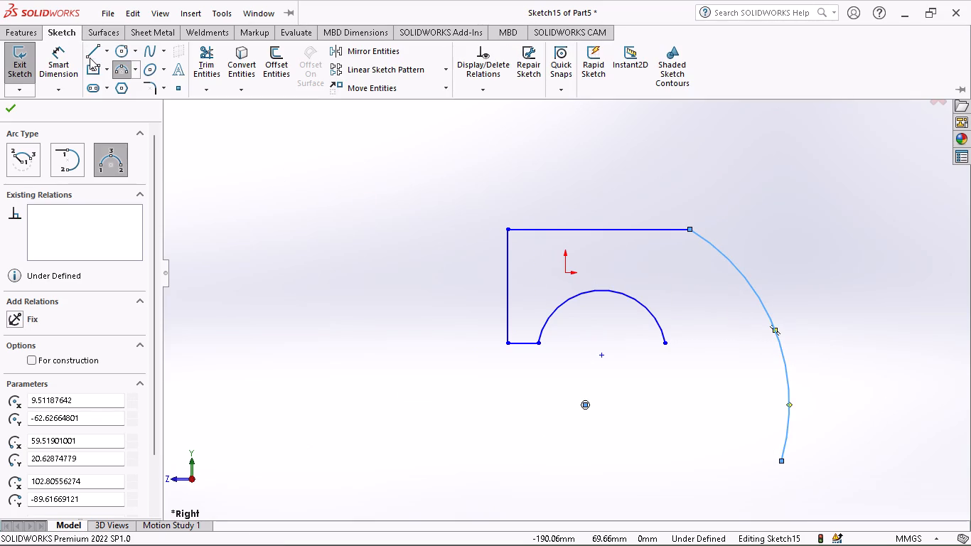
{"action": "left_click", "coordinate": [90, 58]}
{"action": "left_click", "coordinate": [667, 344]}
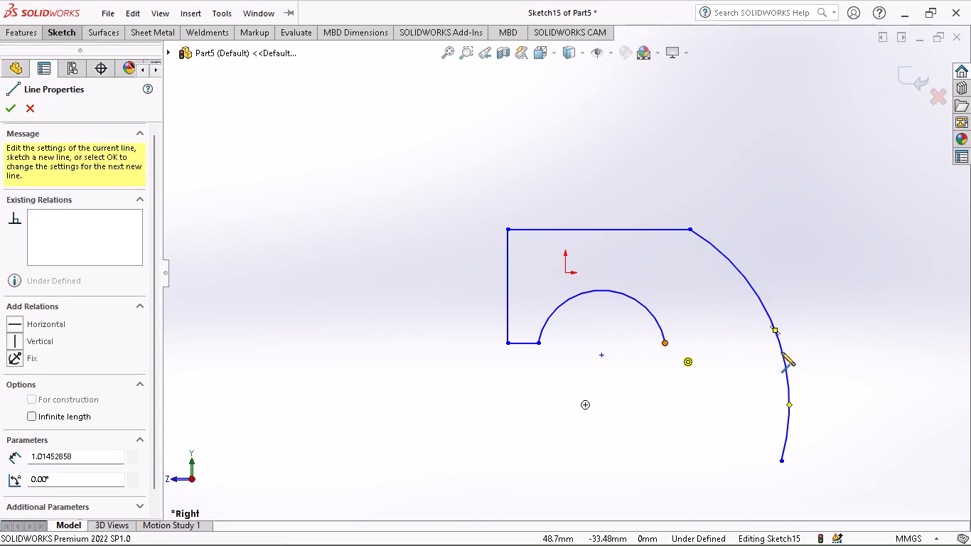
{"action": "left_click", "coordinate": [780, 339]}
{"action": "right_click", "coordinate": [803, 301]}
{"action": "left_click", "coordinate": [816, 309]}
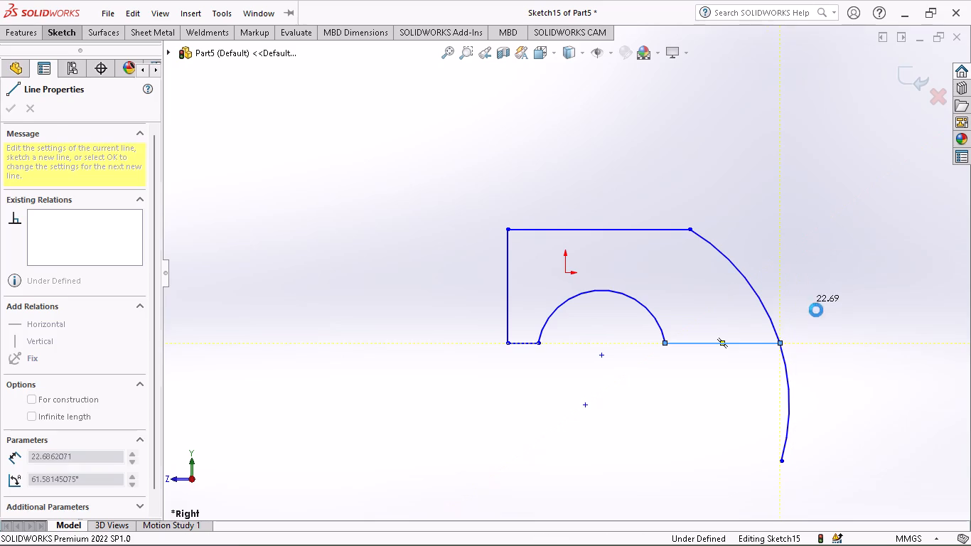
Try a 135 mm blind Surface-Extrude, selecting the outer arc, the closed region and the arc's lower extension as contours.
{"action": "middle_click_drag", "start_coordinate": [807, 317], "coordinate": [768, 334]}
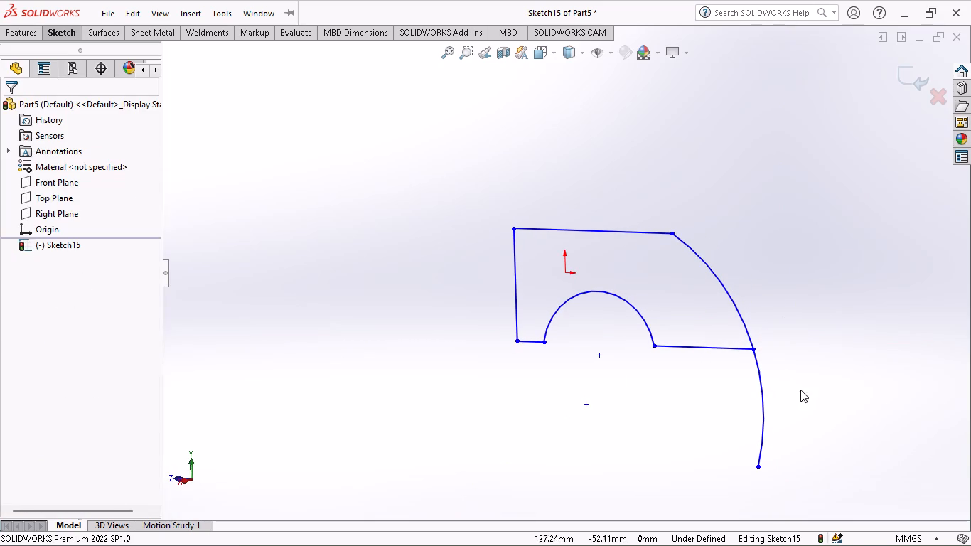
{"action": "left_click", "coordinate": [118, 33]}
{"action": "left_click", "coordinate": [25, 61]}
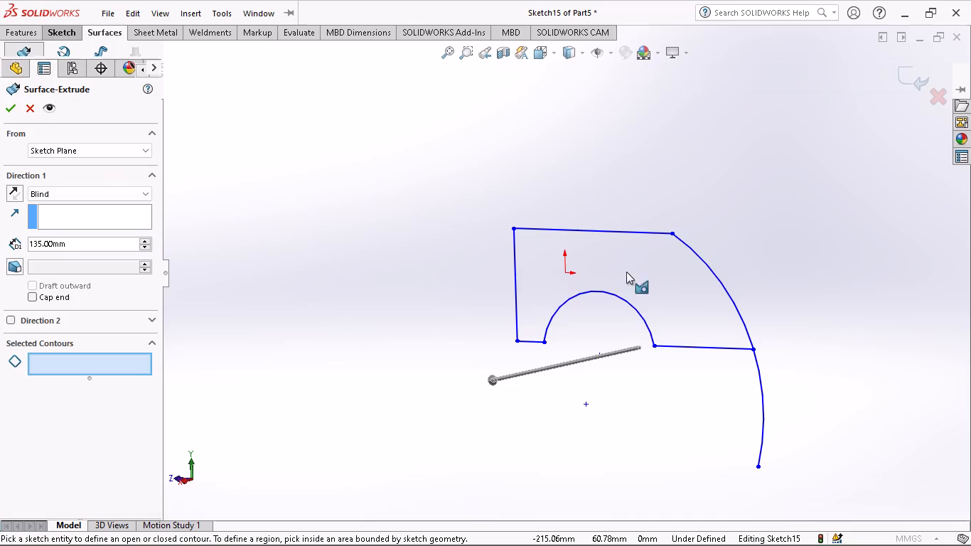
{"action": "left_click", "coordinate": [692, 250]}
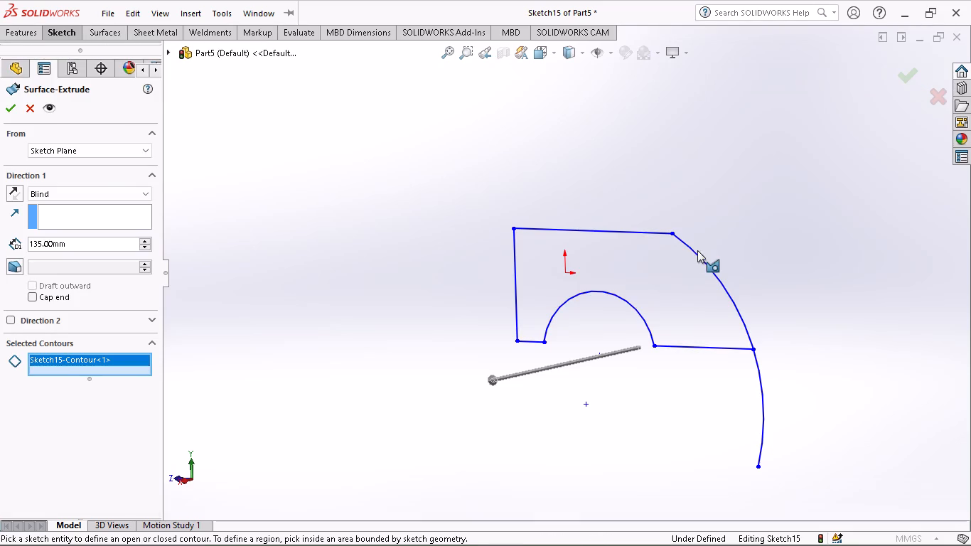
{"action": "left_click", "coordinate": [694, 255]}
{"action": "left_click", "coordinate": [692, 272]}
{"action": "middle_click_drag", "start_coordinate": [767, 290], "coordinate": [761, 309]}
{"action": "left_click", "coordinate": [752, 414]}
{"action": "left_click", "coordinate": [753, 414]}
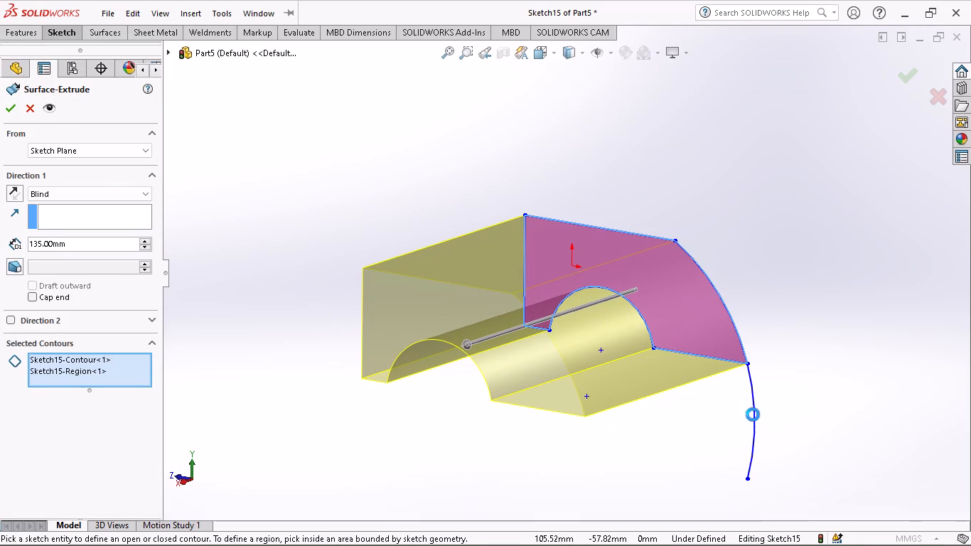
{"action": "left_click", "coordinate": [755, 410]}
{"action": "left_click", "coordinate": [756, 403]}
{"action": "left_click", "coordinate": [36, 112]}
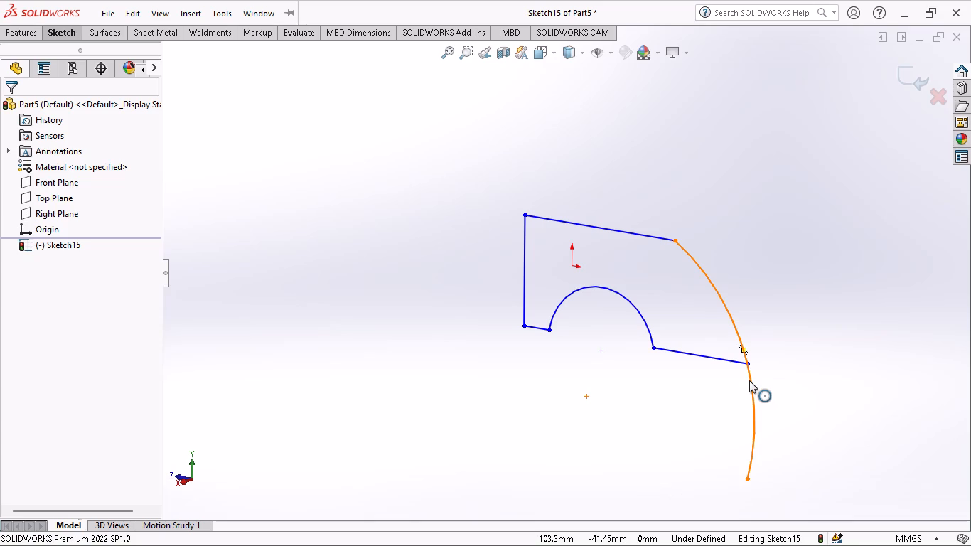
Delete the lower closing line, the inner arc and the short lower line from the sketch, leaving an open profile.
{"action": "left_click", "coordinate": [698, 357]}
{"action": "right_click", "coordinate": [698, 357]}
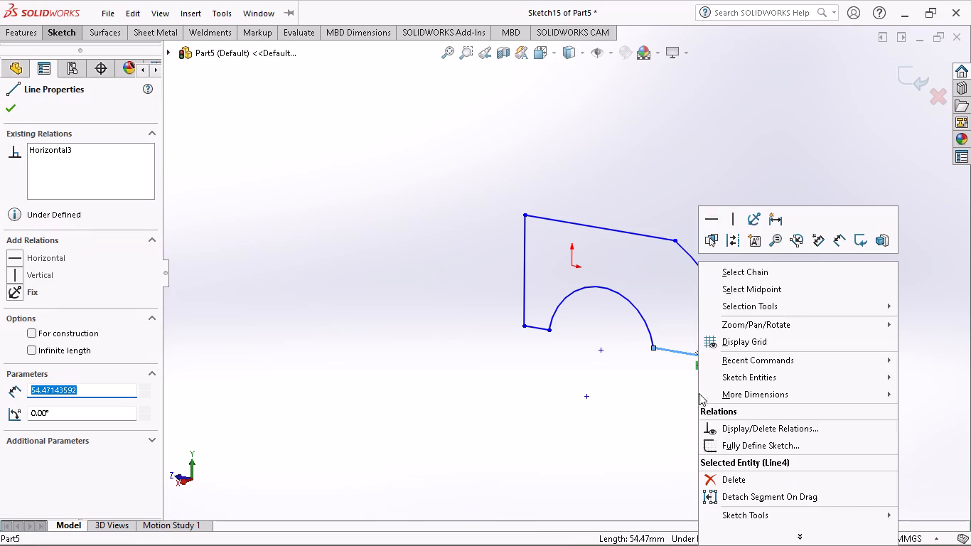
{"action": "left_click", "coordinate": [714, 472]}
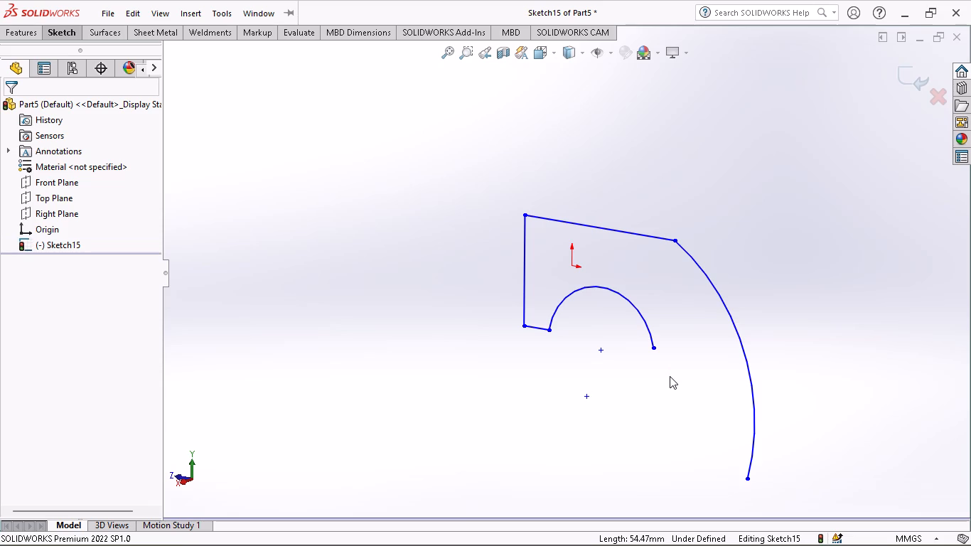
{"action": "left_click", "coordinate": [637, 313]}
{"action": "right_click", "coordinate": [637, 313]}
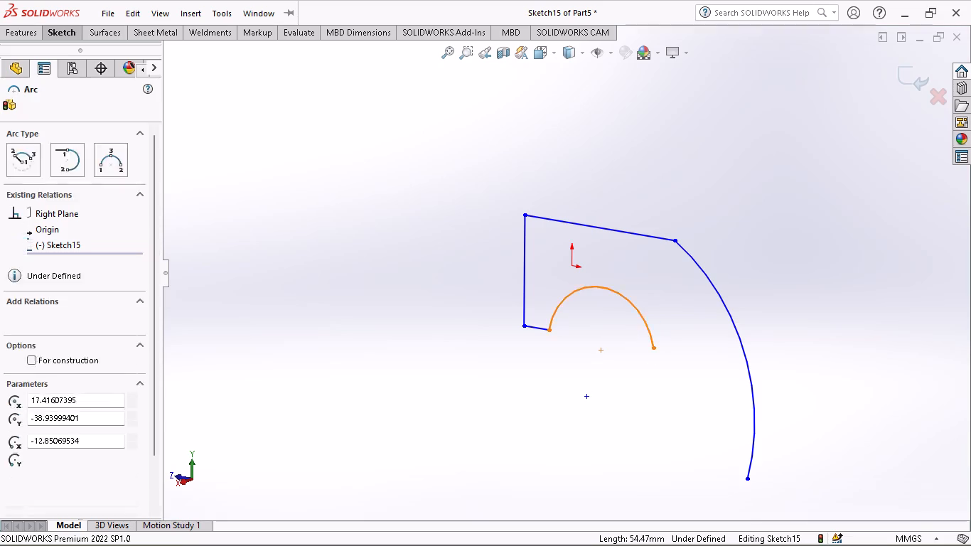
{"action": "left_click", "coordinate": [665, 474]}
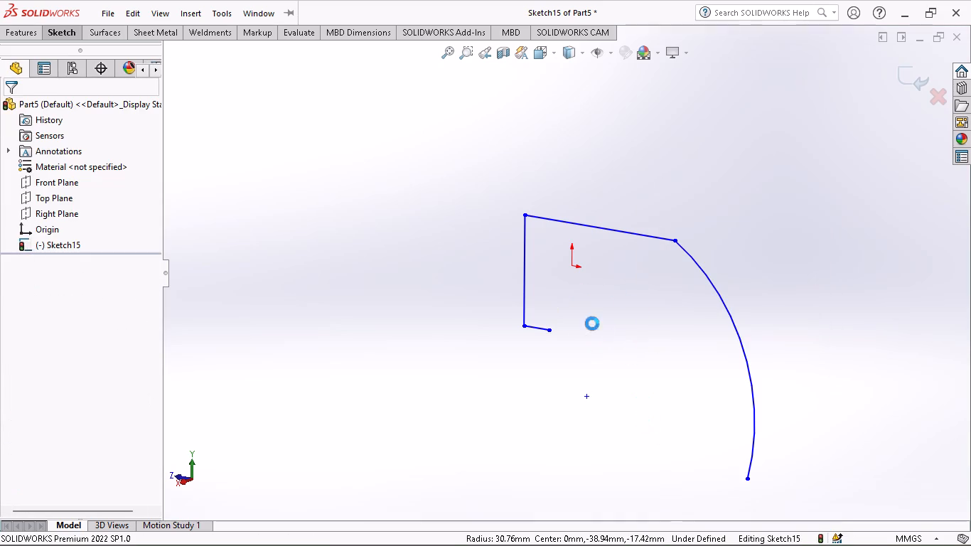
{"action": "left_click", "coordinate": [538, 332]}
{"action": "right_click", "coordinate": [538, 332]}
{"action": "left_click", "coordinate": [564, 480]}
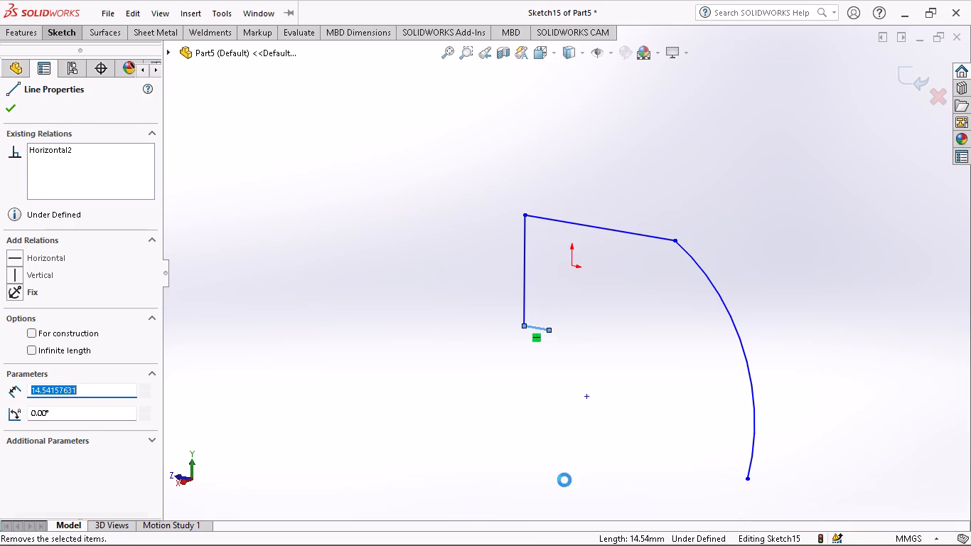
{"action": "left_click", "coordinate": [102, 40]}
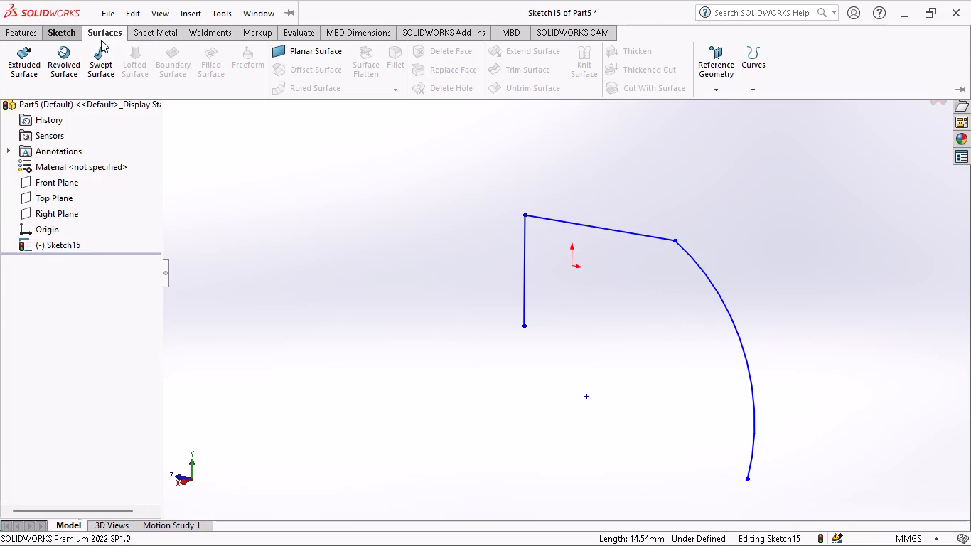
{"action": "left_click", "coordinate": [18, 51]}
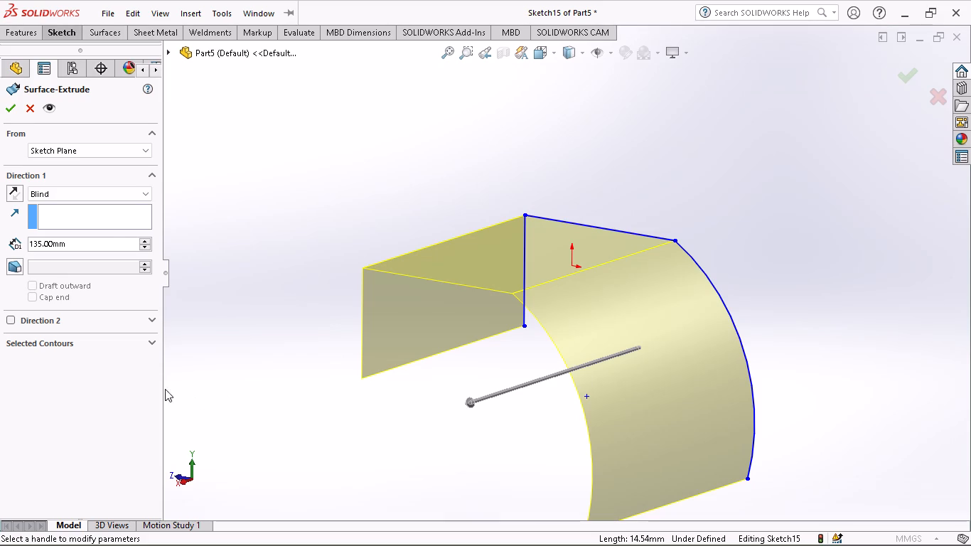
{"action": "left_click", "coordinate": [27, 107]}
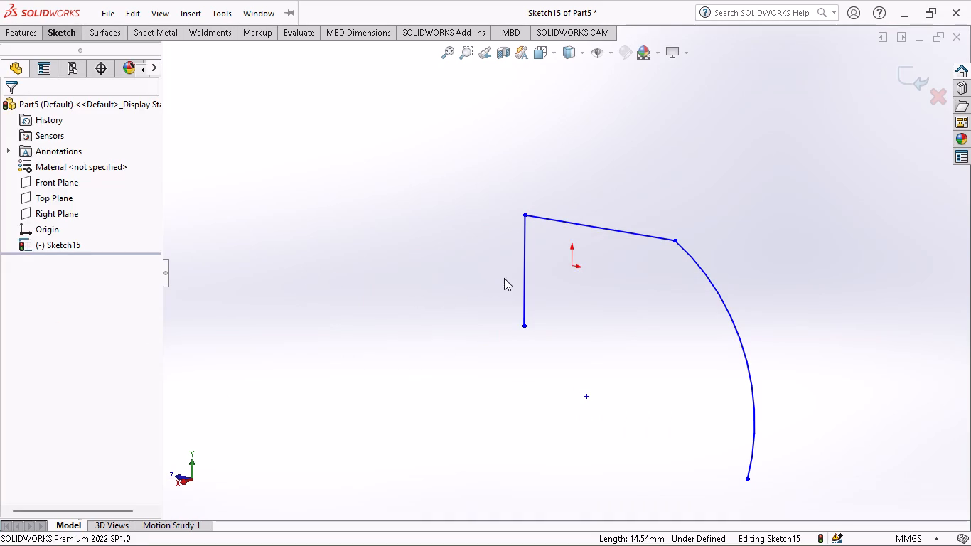
Delete the vertical line from the sketch, leaving the sloped upper line and the large outer arc.
{"action": "left_click", "coordinate": [523, 275]}
{"action": "right_click", "coordinate": [533, 283]}
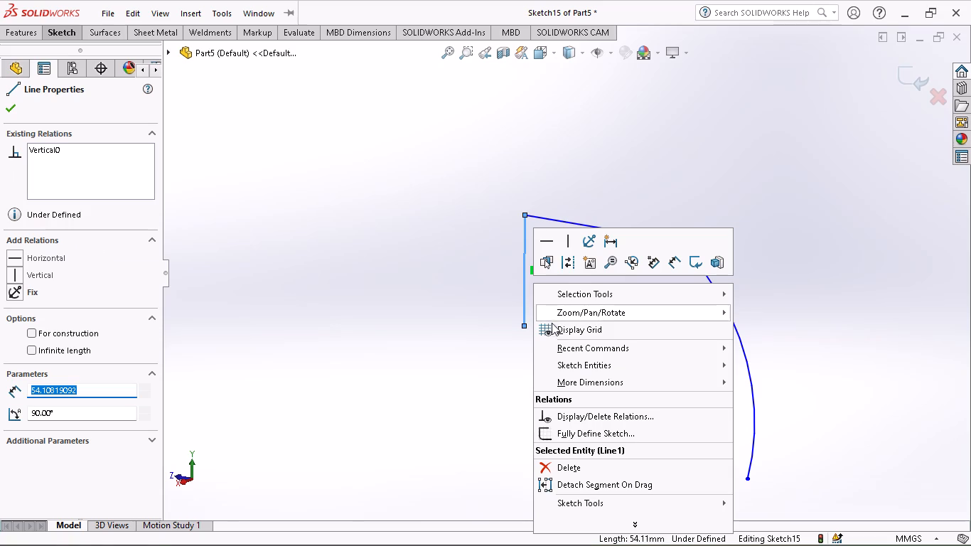
{"action": "left_click", "coordinate": [553, 468]}
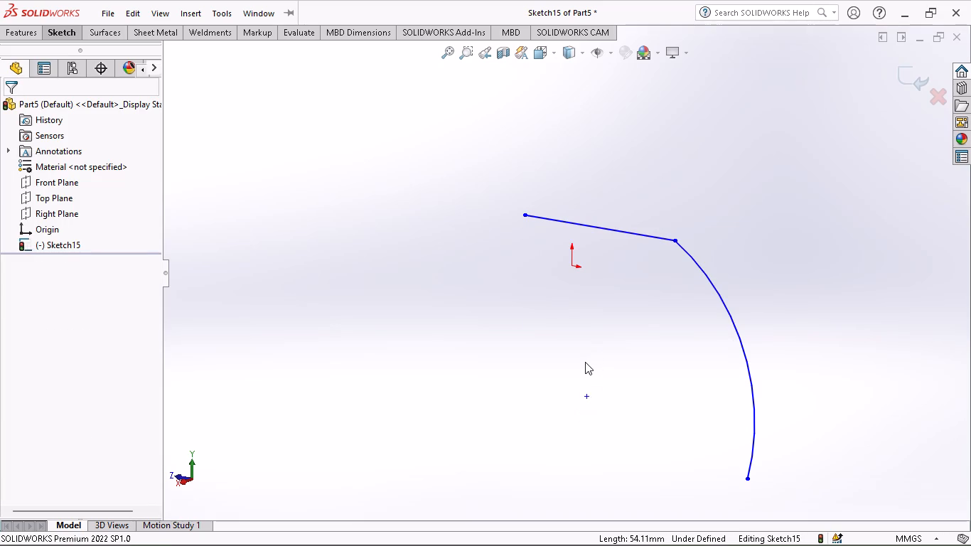
Extrude the open line-and-arc profile as a blind surface to a depth of 181 mm.
{"action": "left_click", "coordinate": [90, 32]}
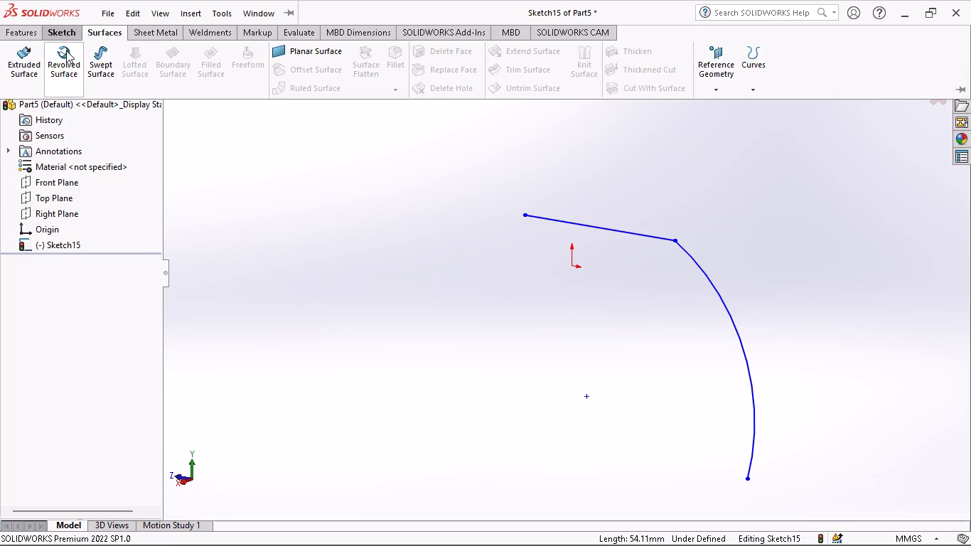
{"action": "left_click", "coordinate": [27, 65]}
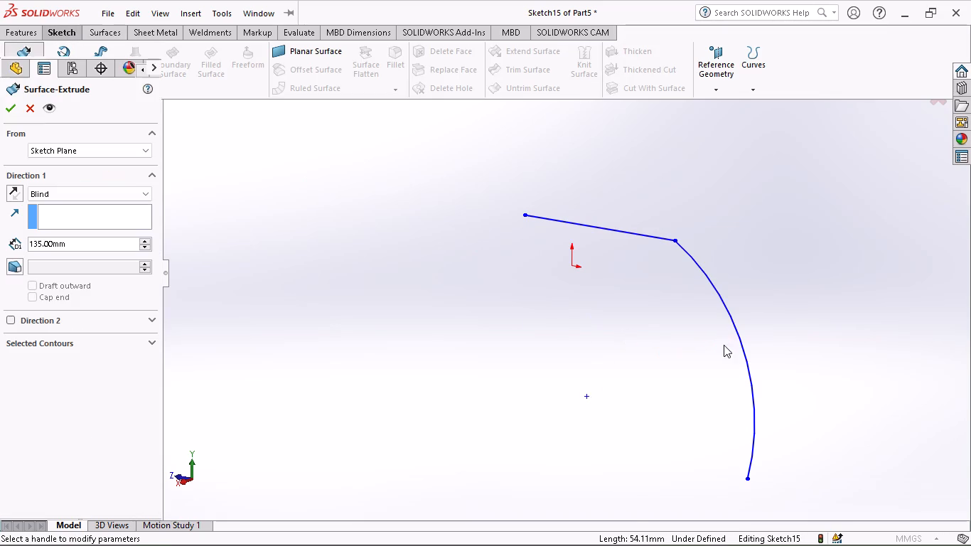
{"action": "left_click_drag", "start_coordinate": [476, 402], "coordinate": [440, 417]}
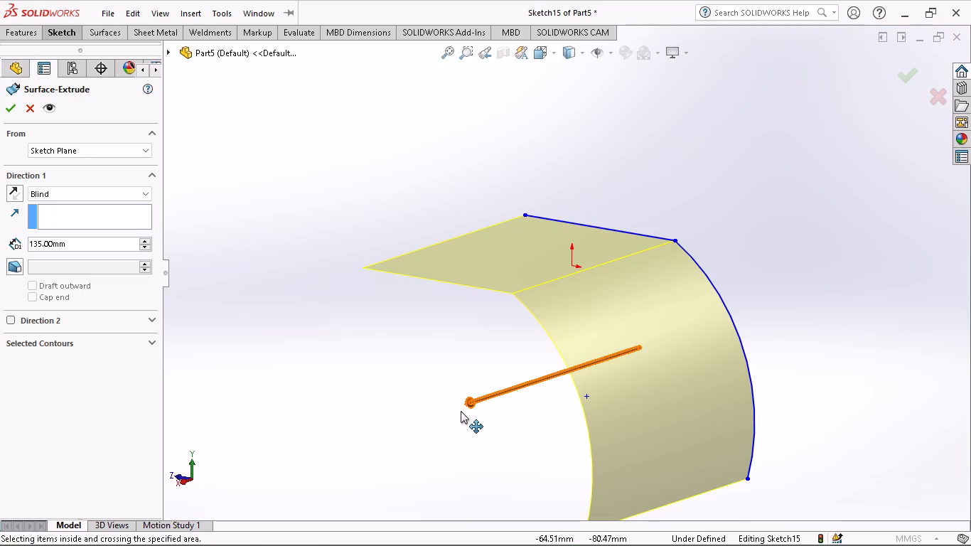
{"action": "left_click_drag", "start_coordinate": [468, 400], "coordinate": [421, 432]}
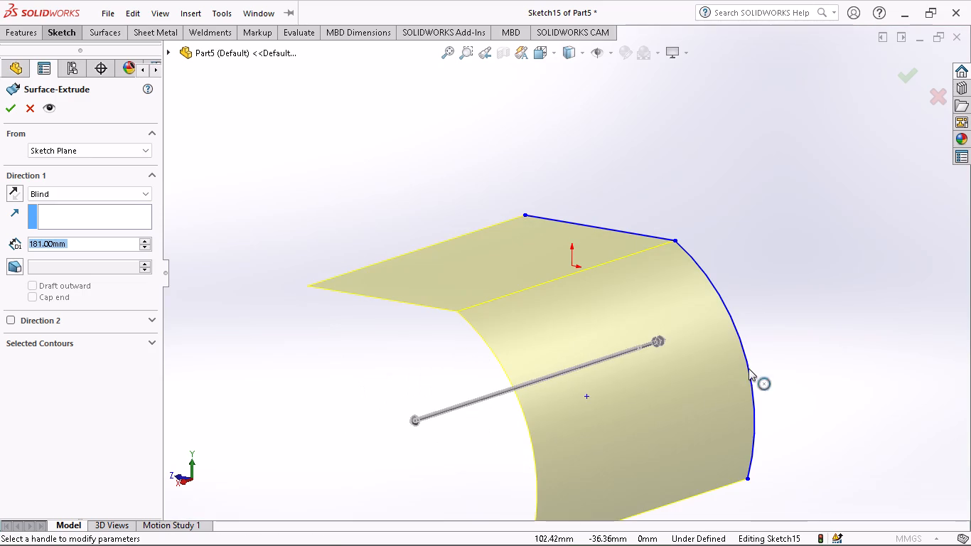
{"action": "left_click", "coordinate": [11, 106]}
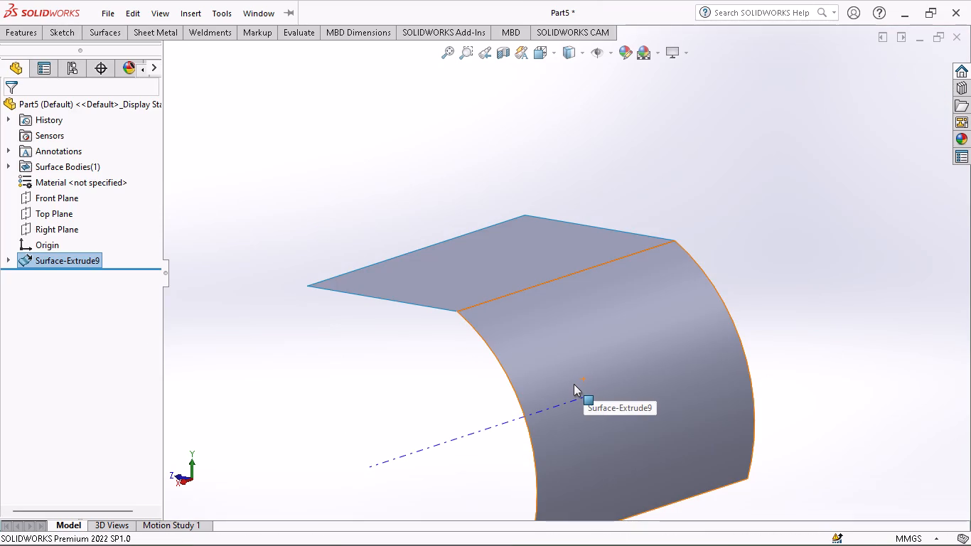
Start a new sketch on the Front Plane.
{"action": "middle_click_drag", "start_coordinate": [573, 385], "coordinate": [744, 469]}
{"action": "left_click", "coordinate": [53, 194]}
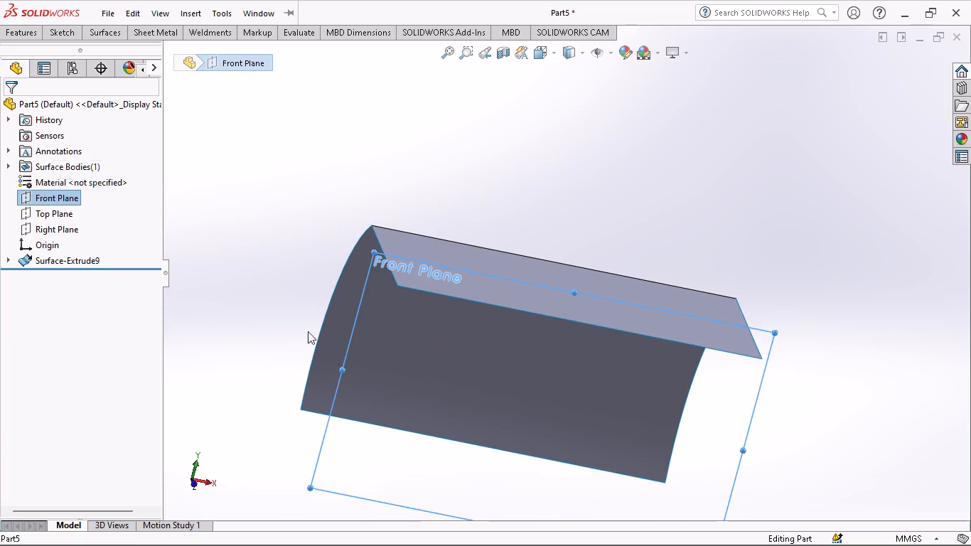
{"action": "middle_click_drag", "start_coordinate": [350, 358], "coordinate": [368, 348]}
{"action": "left_click", "coordinate": [68, 34]}
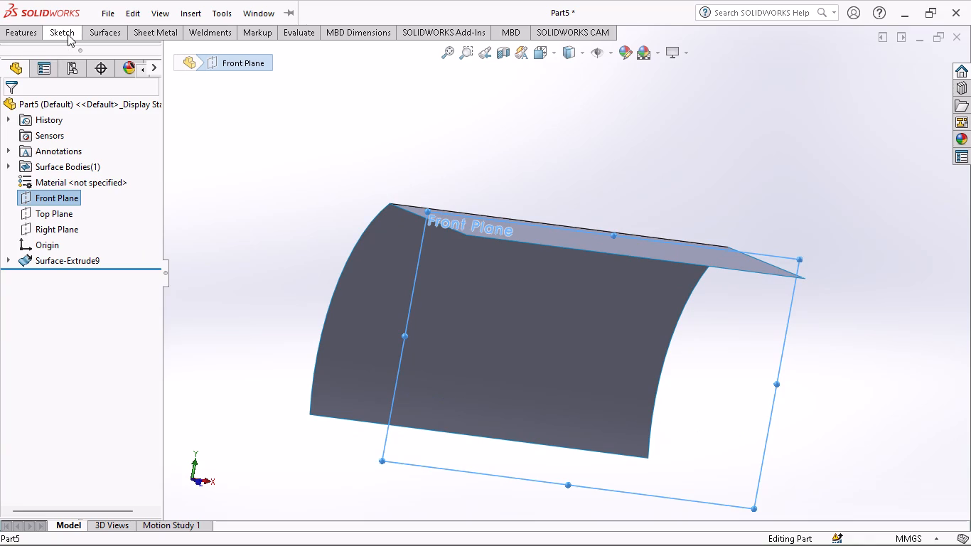
{"action": "left_click", "coordinate": [62, 198]}
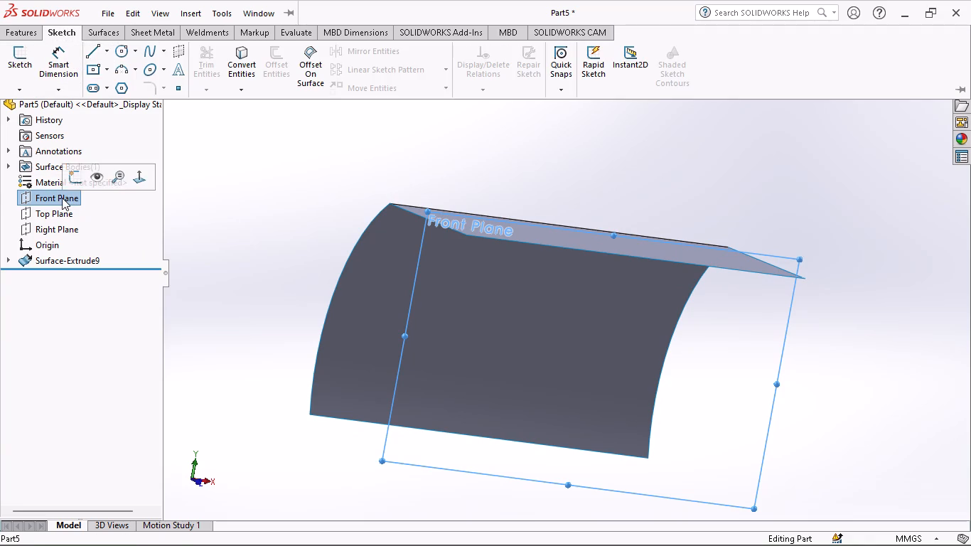
{"action": "left_click", "coordinate": [66, 176]}
{"action": "left_click", "coordinate": [73, 200]}
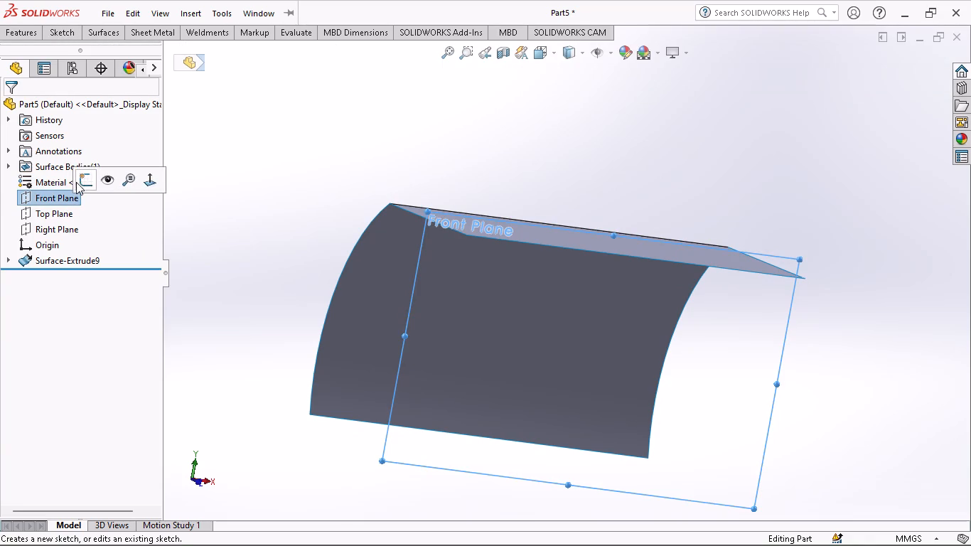
{"action": "left_click", "coordinate": [83, 181]}
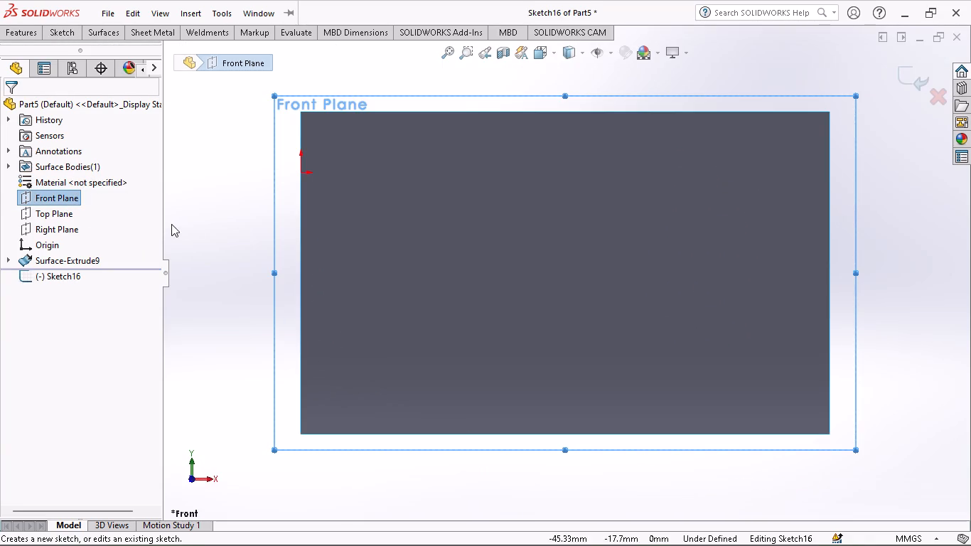
Sketch a downward-bulging 3-point arc of about 35 mm radius, with both ends just below the surface's upper edge.
{"action": "middle_click_drag", "start_coordinate": [495, 248], "coordinate": [527, 284]}
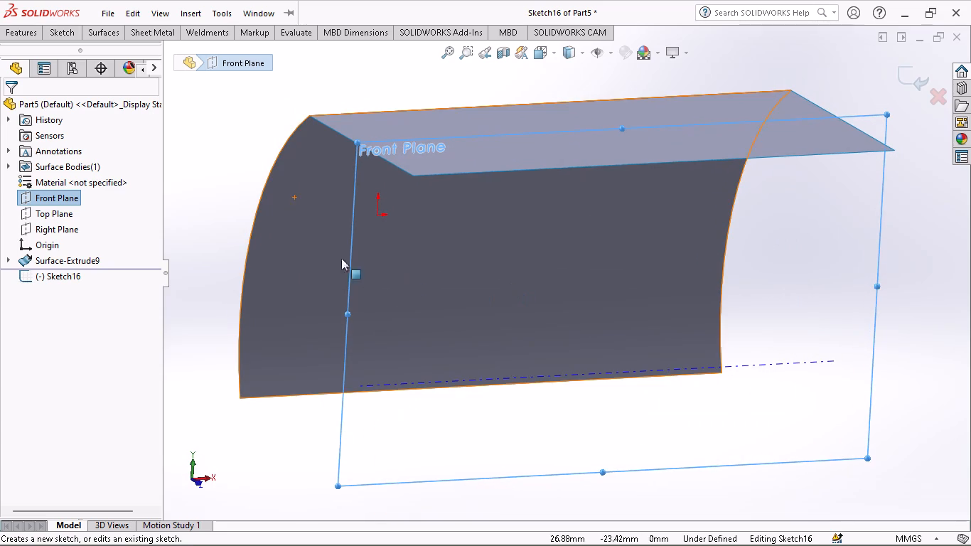
{"action": "left_click", "coordinate": [50, 26]}
{"action": "left_click", "coordinate": [125, 73]}
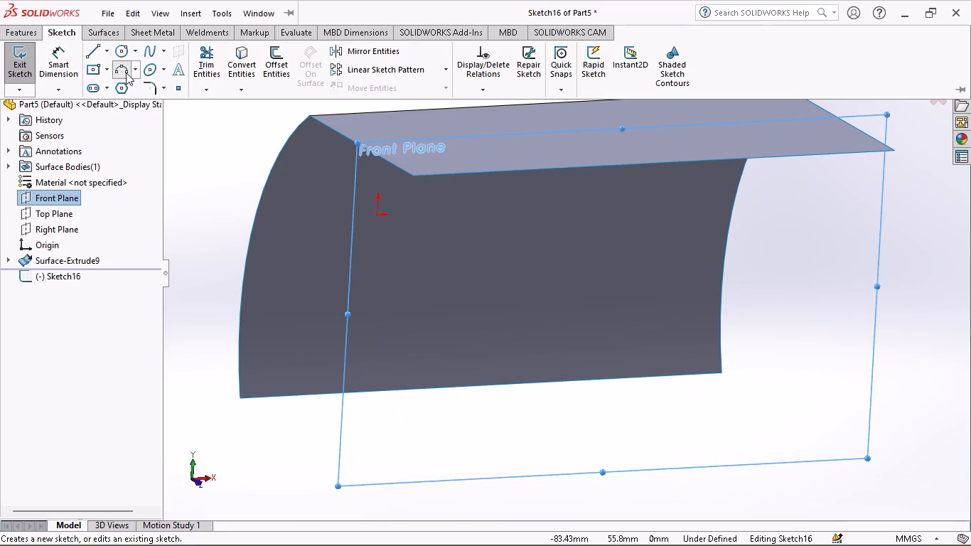
{"action": "left_click", "coordinate": [560, 168]}
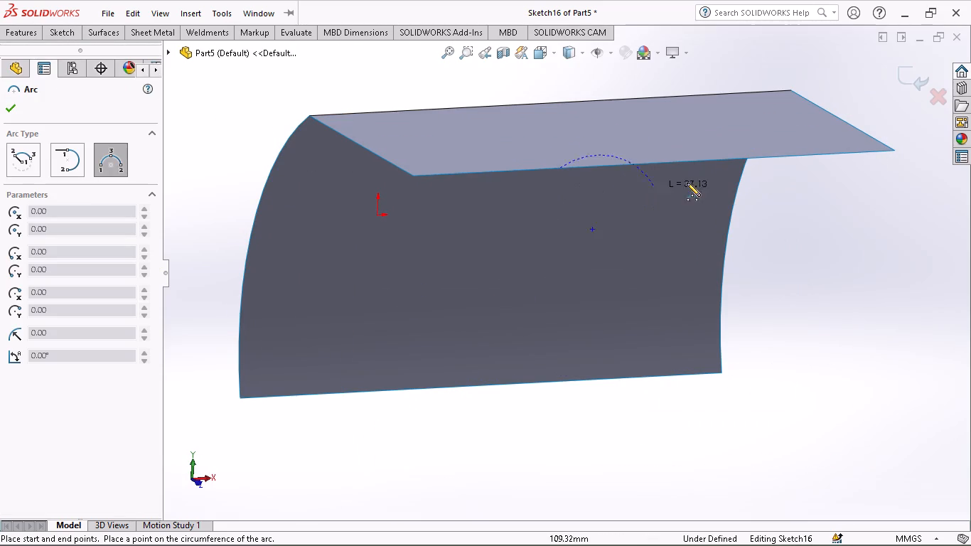
{"action": "left_click", "coordinate": [748, 160]}
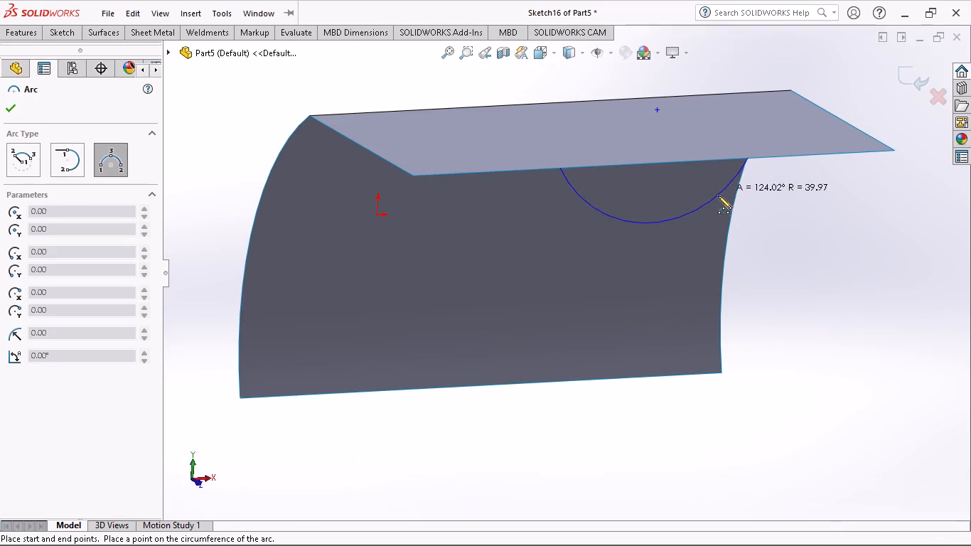
{"action": "left_click", "coordinate": [709, 233]}
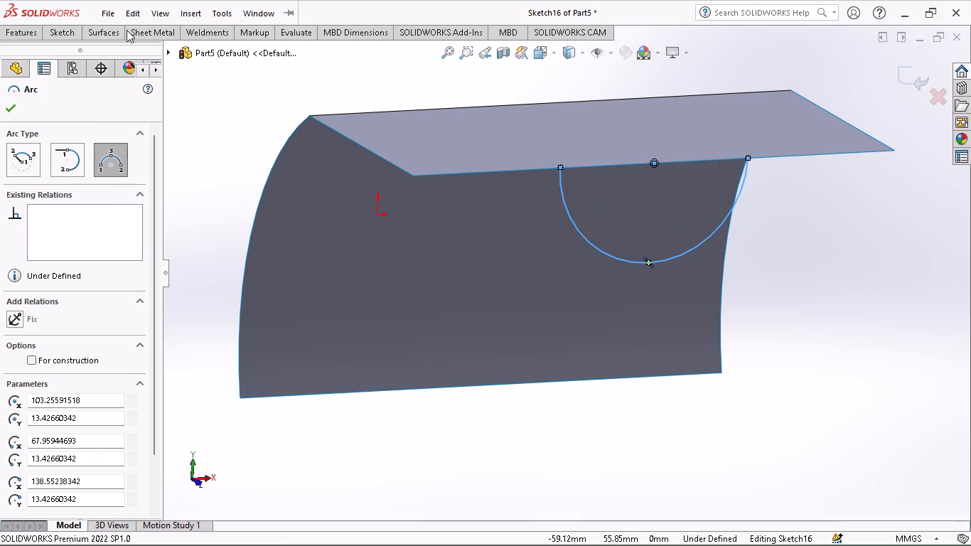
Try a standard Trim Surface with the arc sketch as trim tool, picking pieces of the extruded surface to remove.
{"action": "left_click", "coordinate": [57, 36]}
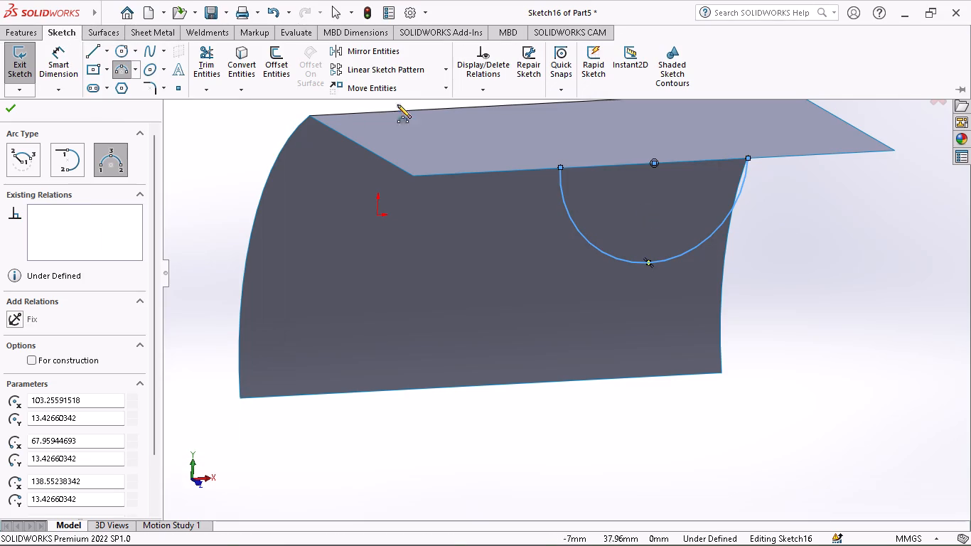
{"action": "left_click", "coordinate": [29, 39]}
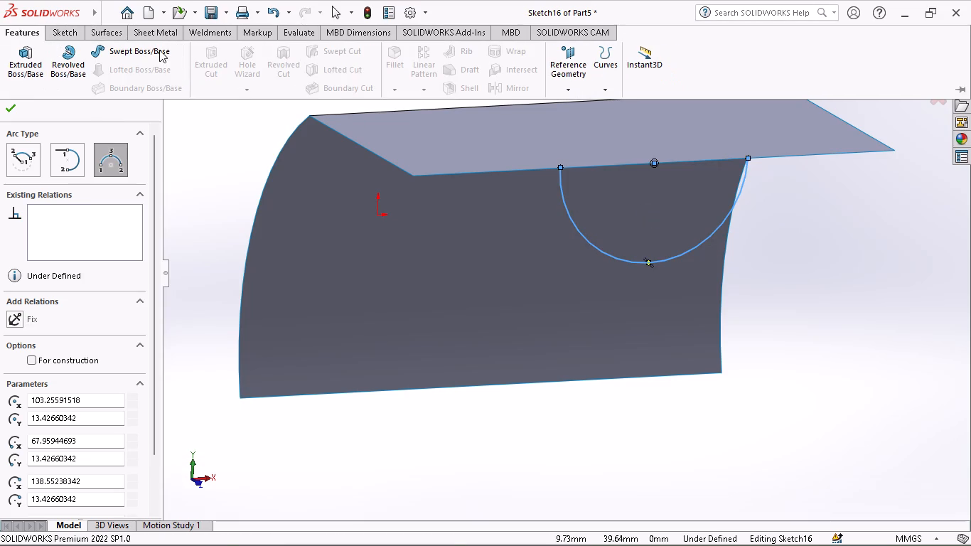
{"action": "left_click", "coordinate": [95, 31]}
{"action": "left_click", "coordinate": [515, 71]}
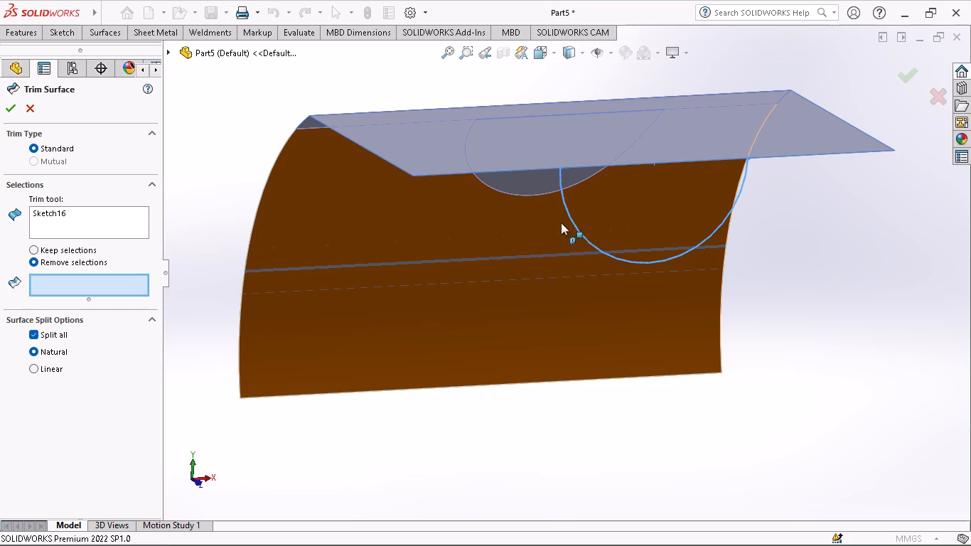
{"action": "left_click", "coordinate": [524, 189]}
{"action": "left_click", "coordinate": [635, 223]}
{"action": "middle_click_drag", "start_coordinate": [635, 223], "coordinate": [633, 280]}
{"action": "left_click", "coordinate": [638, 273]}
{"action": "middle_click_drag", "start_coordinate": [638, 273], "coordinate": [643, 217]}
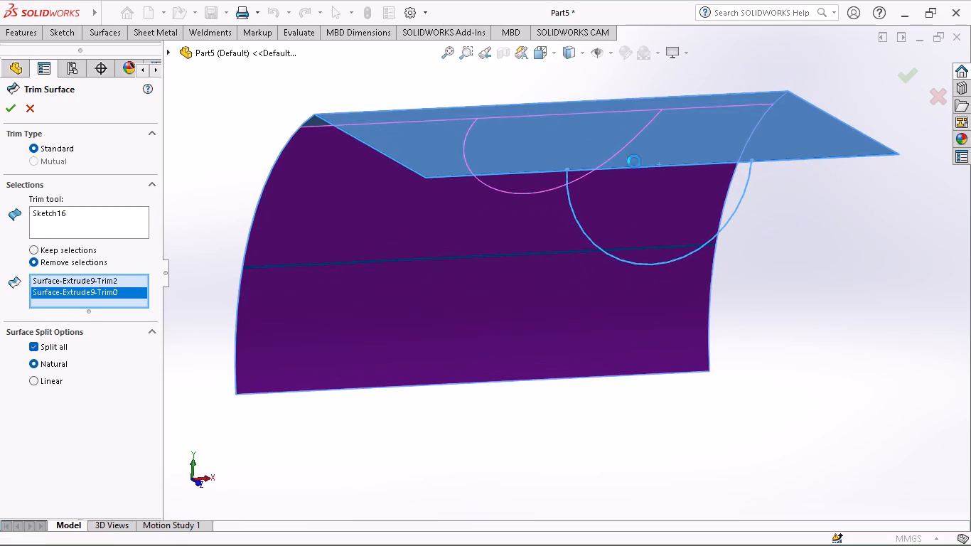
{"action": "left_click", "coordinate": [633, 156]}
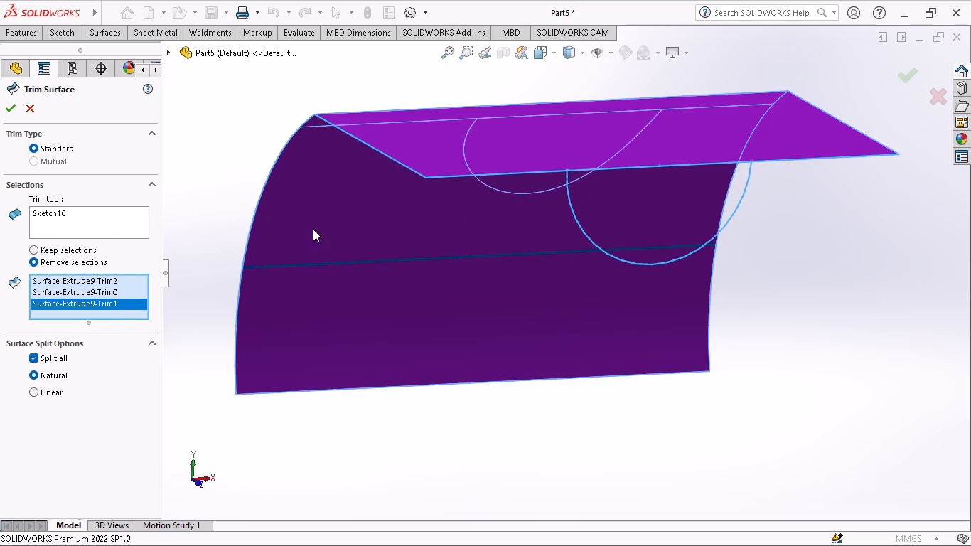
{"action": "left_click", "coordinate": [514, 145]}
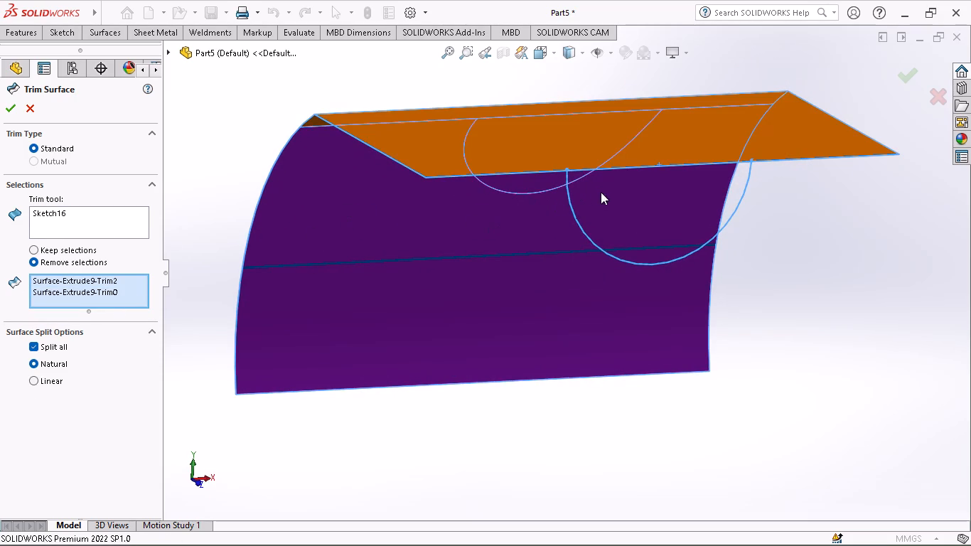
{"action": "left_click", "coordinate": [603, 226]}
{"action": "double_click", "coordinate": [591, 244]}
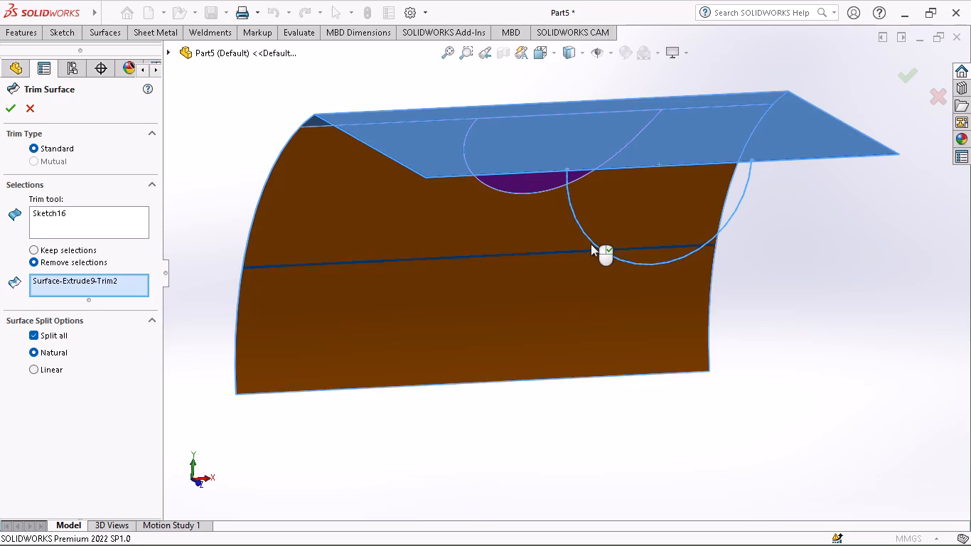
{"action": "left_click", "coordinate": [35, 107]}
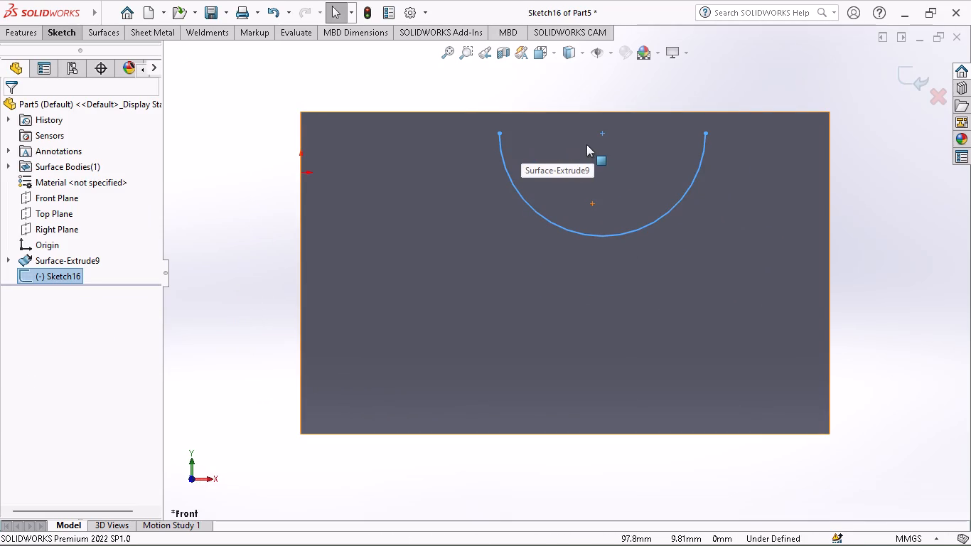
Move both endpoints of the arc up to the surface's upper edge.
{"action": "left_click", "coordinate": [499, 135]}
{"action": "left_click_drag", "start_coordinate": [499, 131], "coordinate": [499, 124]}
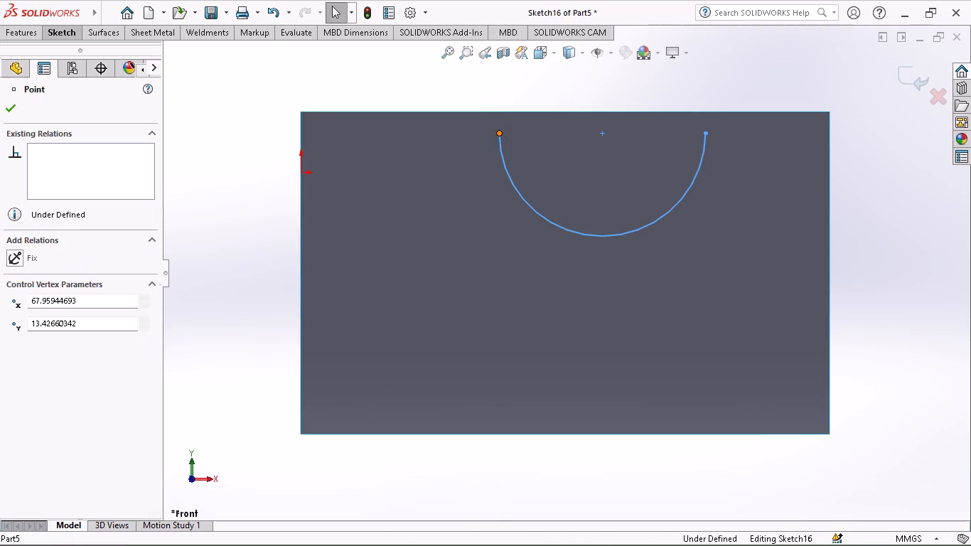
{"action": "left_click_drag", "start_coordinate": [499, 124], "coordinate": [498, 113]}
{"action": "double_click", "coordinate": [498, 113]}
{"action": "left_click_drag", "start_coordinate": [706, 133], "coordinate": [707, 116]}
{"action": "double_click", "coordinate": [707, 114]}
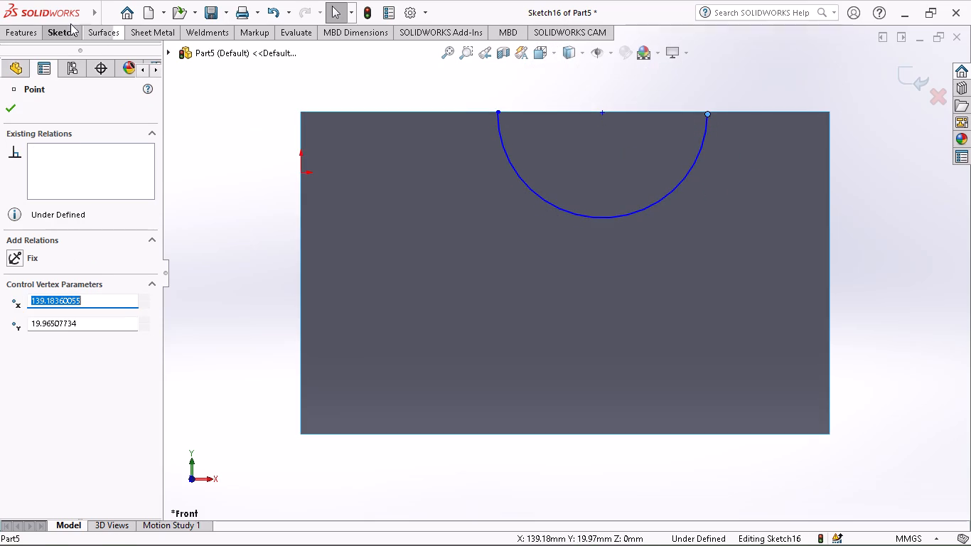
Close the arc with a straight line between its two endpoints along the surface's upper edge.
{"action": "left_click", "coordinate": [70, 23]}
{"action": "left_click", "coordinate": [68, 32]}
{"action": "left_click", "coordinate": [101, 55]}
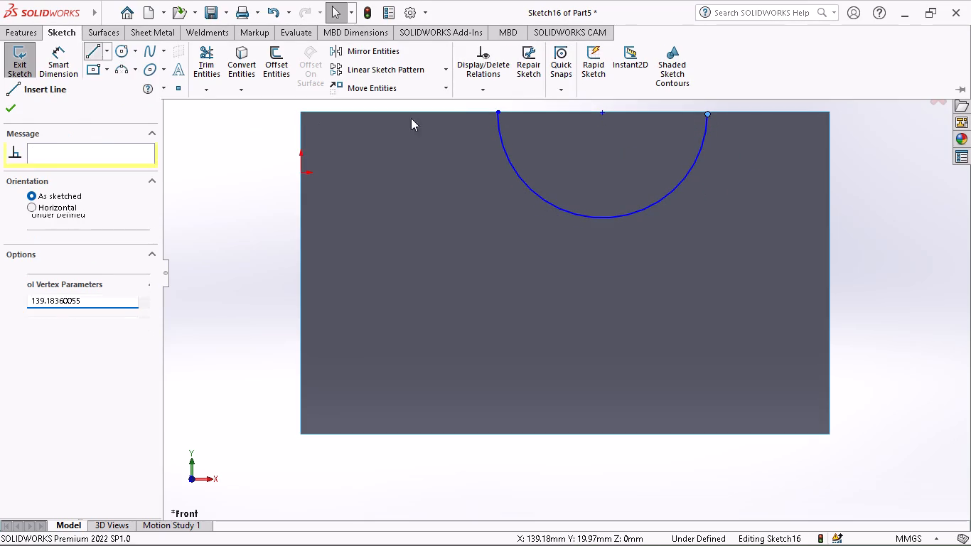
{"action": "left_click", "coordinate": [498, 109]}
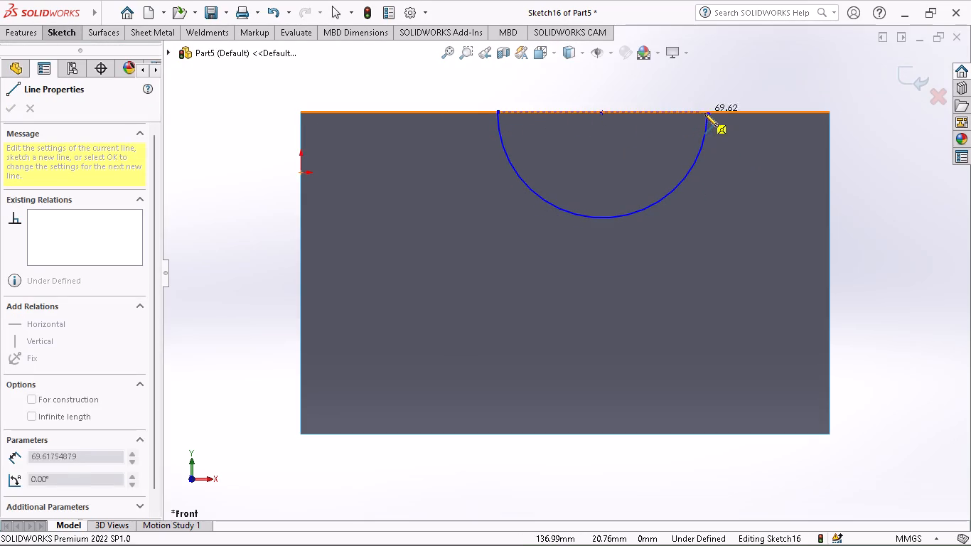
{"action": "left_click", "coordinate": [708, 113]}
{"action": "right_click", "coordinate": [707, 92]}
{"action": "left_click", "coordinate": [715, 98]}
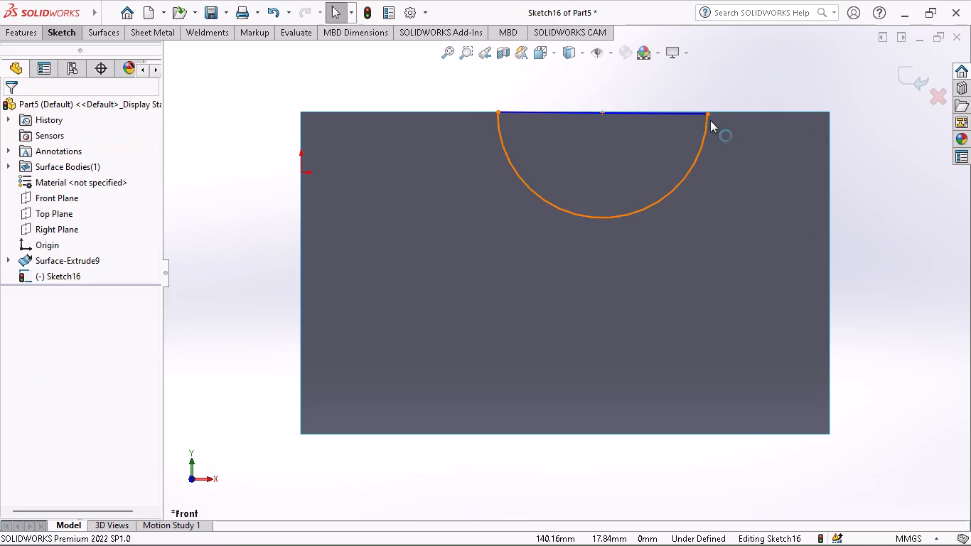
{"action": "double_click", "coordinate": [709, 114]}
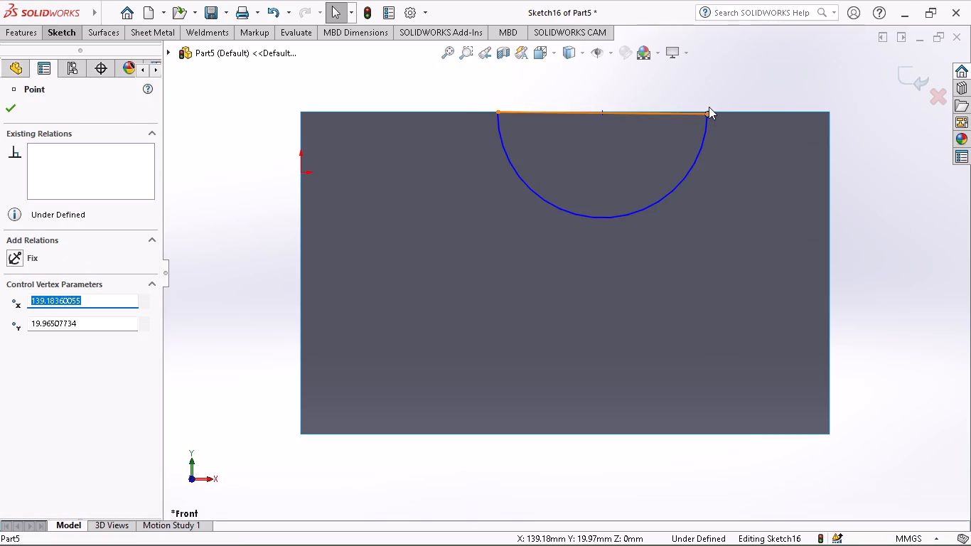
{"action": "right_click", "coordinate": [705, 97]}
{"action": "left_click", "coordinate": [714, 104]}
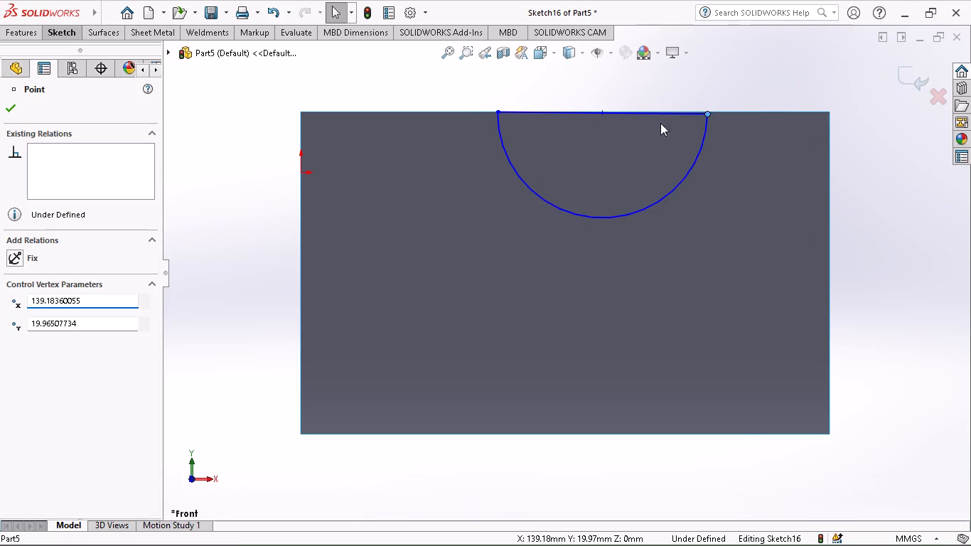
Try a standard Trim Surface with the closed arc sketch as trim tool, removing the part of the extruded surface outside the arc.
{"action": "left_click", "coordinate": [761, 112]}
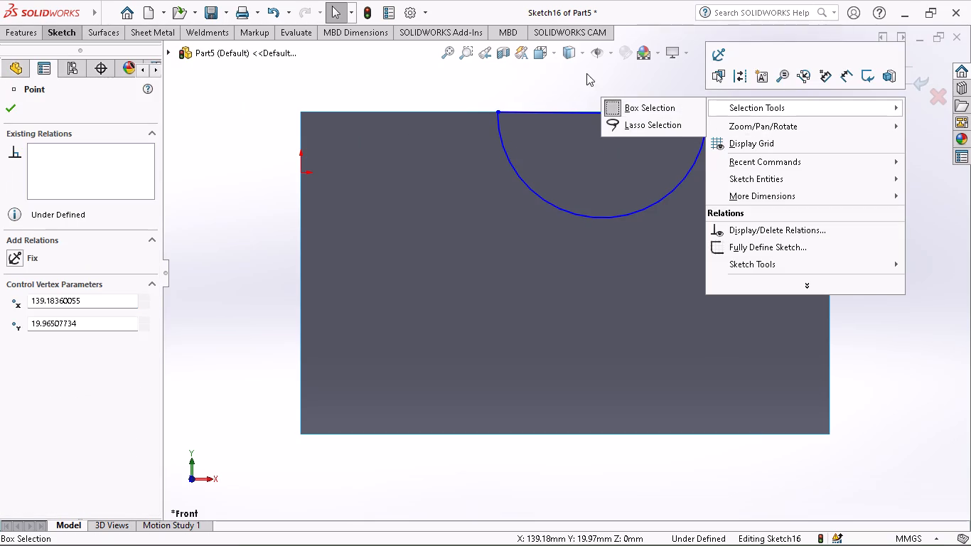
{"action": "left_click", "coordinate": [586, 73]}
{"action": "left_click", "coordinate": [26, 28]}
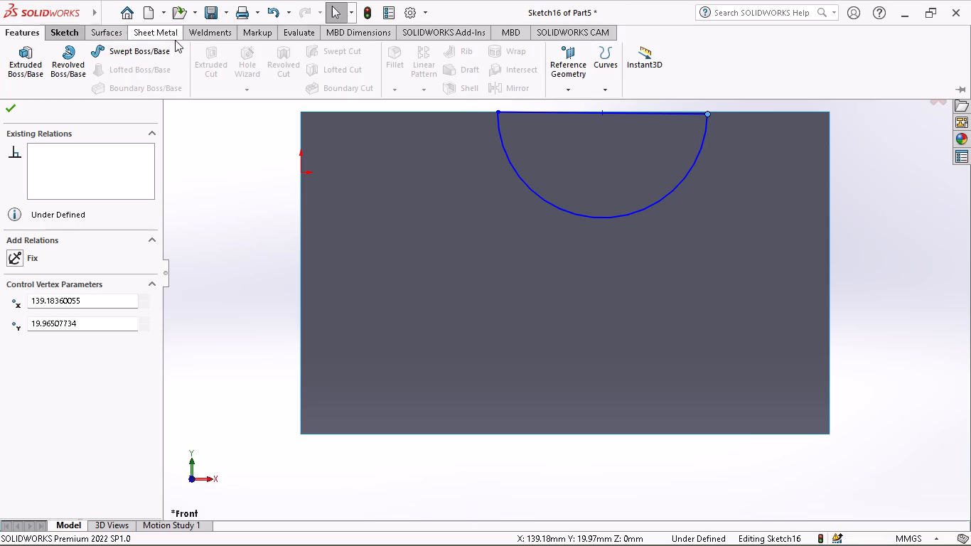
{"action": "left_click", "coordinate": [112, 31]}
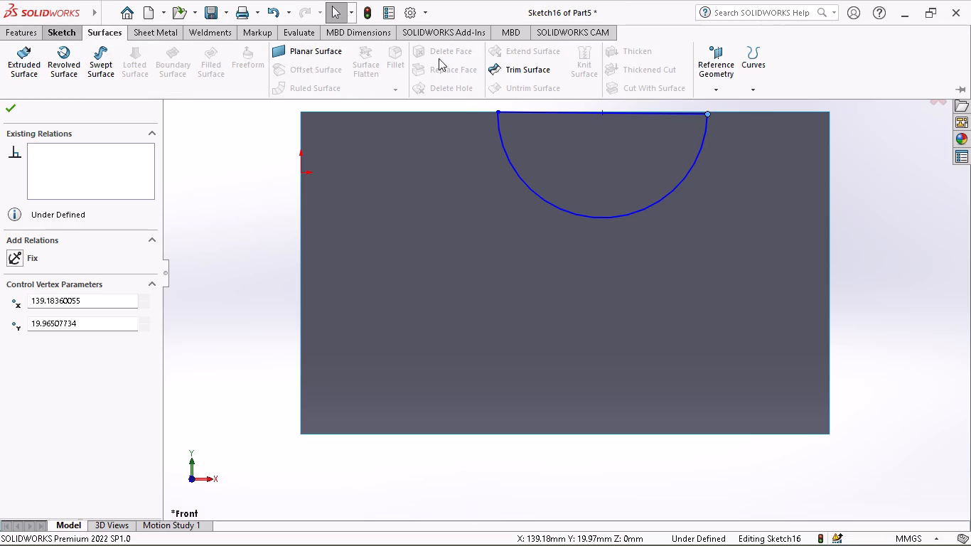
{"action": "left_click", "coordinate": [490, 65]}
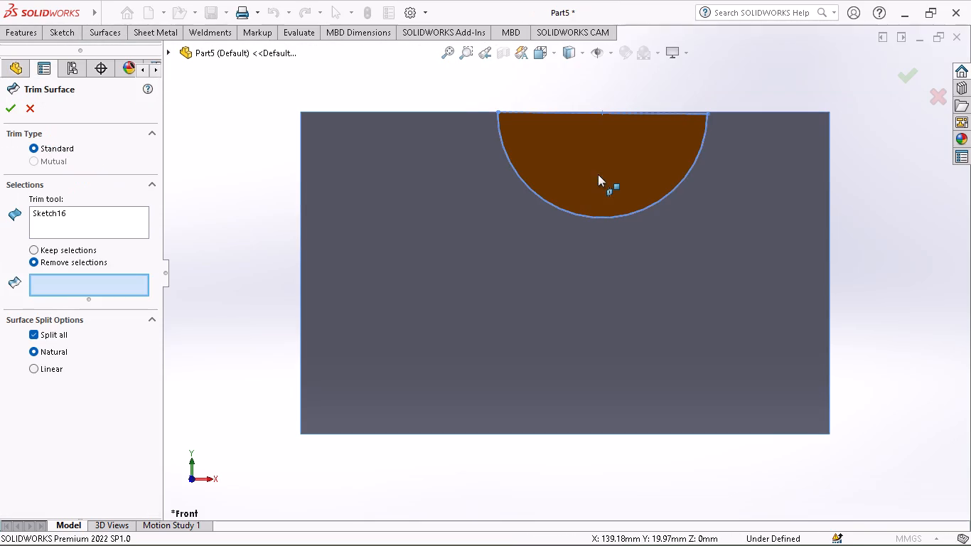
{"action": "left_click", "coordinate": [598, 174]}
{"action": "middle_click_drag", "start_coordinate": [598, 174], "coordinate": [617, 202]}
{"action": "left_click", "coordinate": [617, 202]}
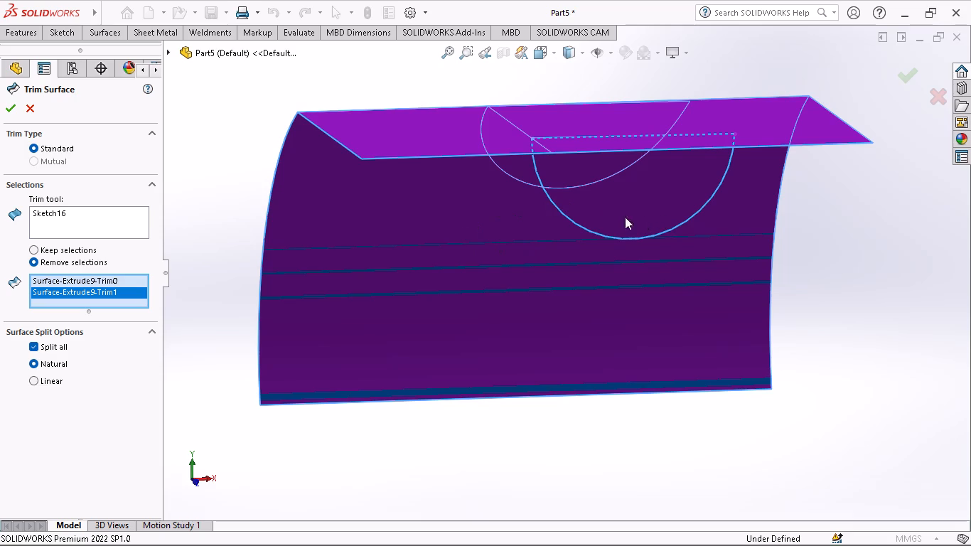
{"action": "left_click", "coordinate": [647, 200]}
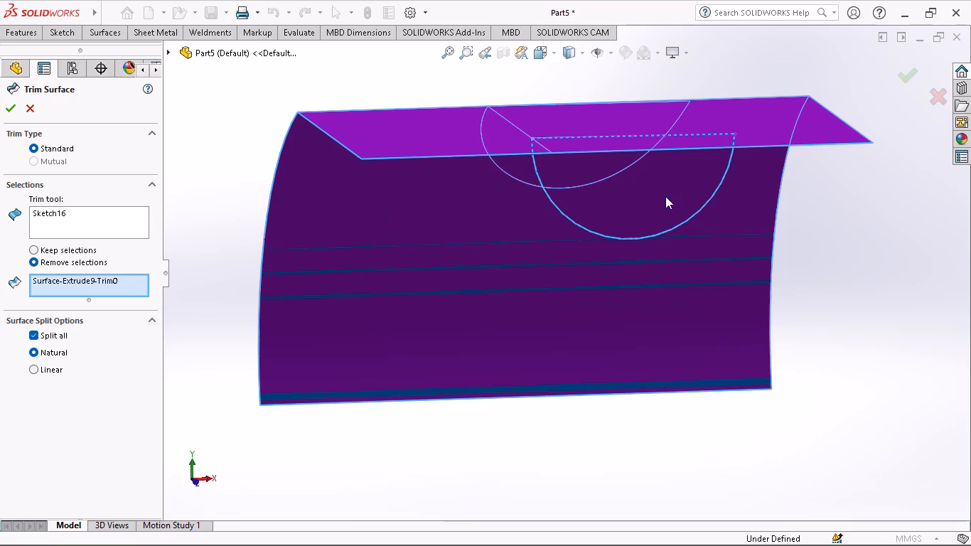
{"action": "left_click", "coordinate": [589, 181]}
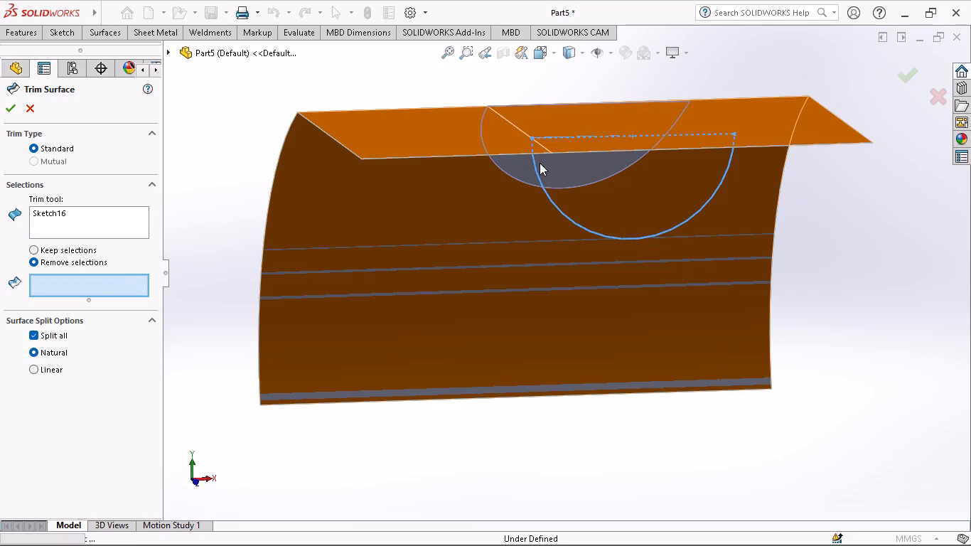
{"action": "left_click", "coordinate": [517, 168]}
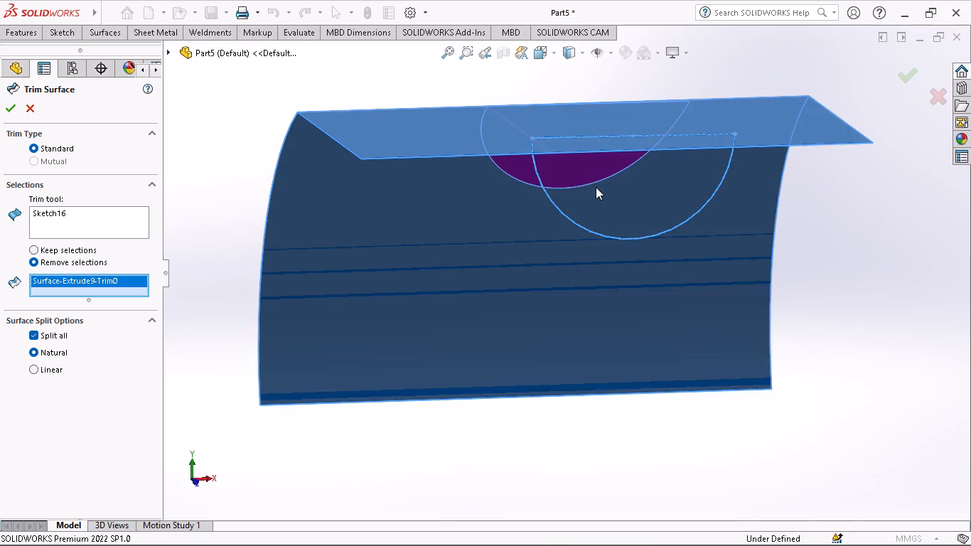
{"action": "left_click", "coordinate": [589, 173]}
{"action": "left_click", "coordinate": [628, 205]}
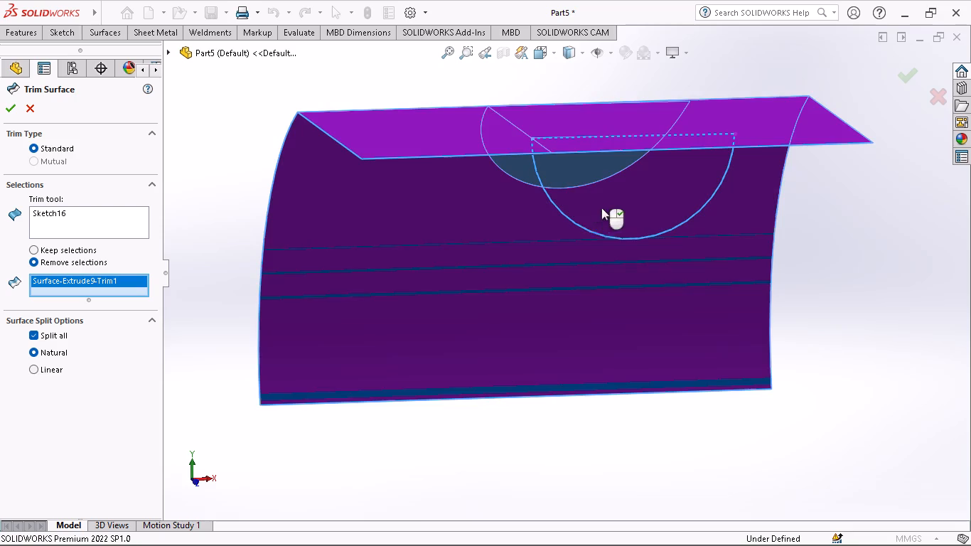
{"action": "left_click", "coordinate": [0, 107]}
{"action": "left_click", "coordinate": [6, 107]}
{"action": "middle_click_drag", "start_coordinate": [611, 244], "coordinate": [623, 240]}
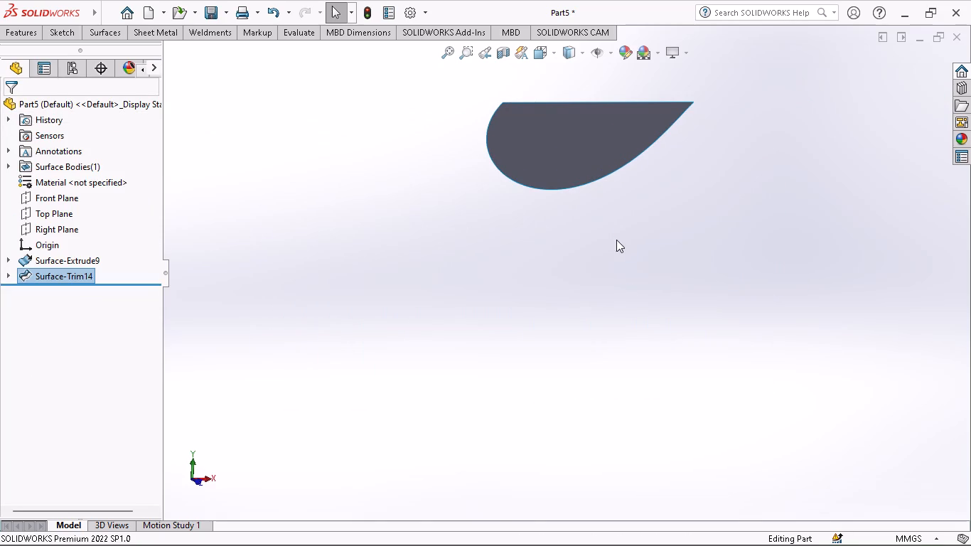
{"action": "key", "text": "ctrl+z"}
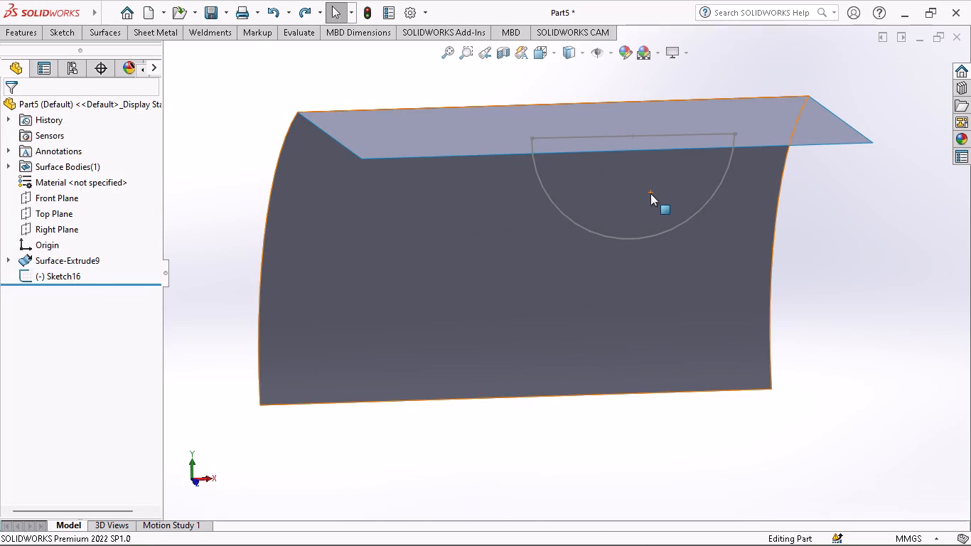
Undo the closing line, the endpoint moves and the arc, back to the empty Front Plane sketch.
{"action": "key", "text": "ctrl+z"}
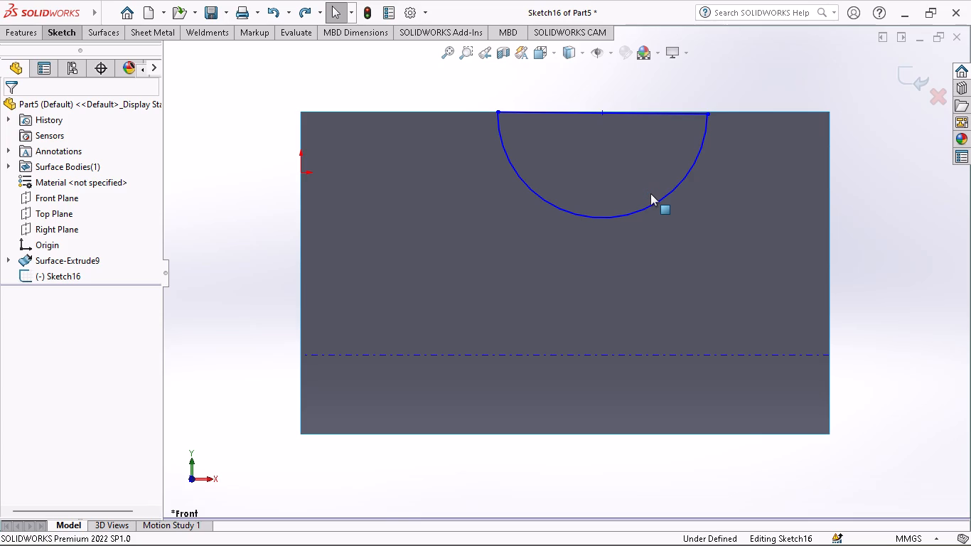
{"action": "key", "text": "ctrl+z"}
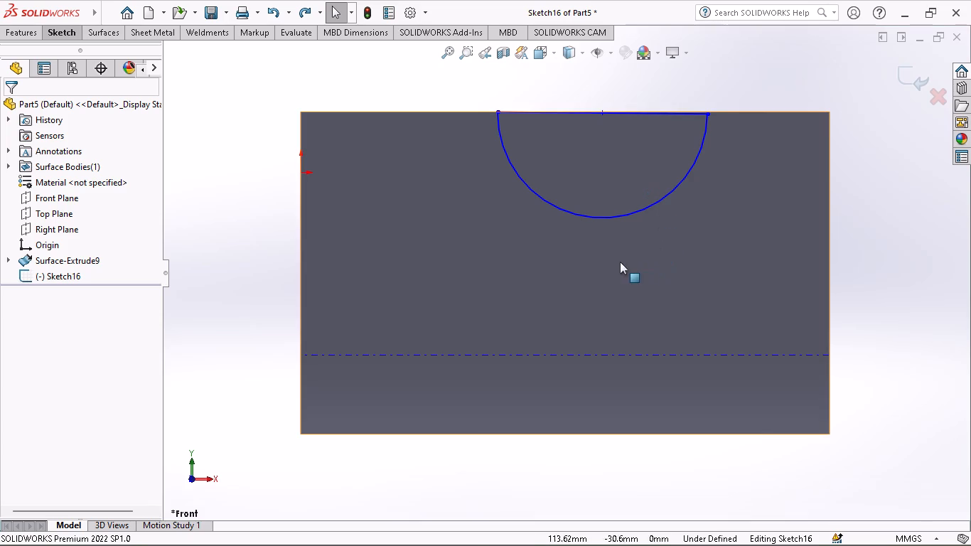
{"action": "middle_click_drag", "start_coordinate": [597, 263], "coordinate": [644, 285]}
{"action": "key", "text": "ctrl+z"}
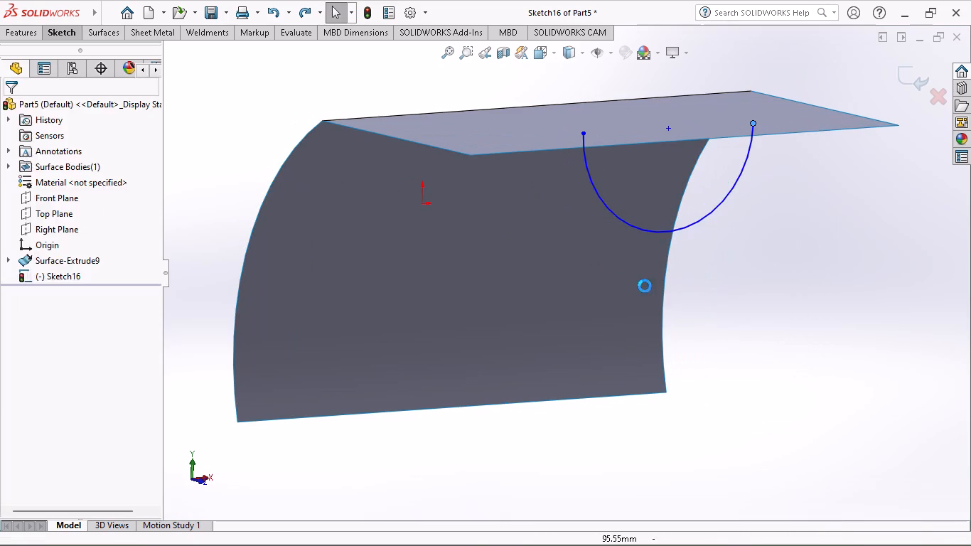
{"action": "key", "text": "ctrl+z"}
{"action": "key", "text": "ctrl+z"}
{"action": "key", "text": "ctrl+z"}
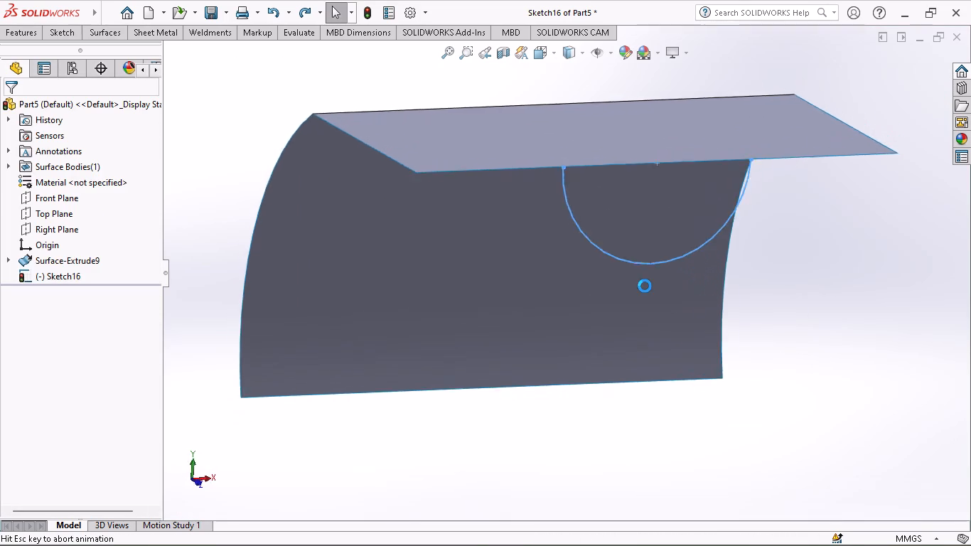
{"action": "key", "text": "ctrl+z"}
In a new Front Plane sketch, draw a downward-bulging 3-point arc of about 46 mm radius with both ends on the surface's upper edge.
{"action": "middle_click_drag", "start_coordinate": [646, 286], "coordinate": [709, 318]}
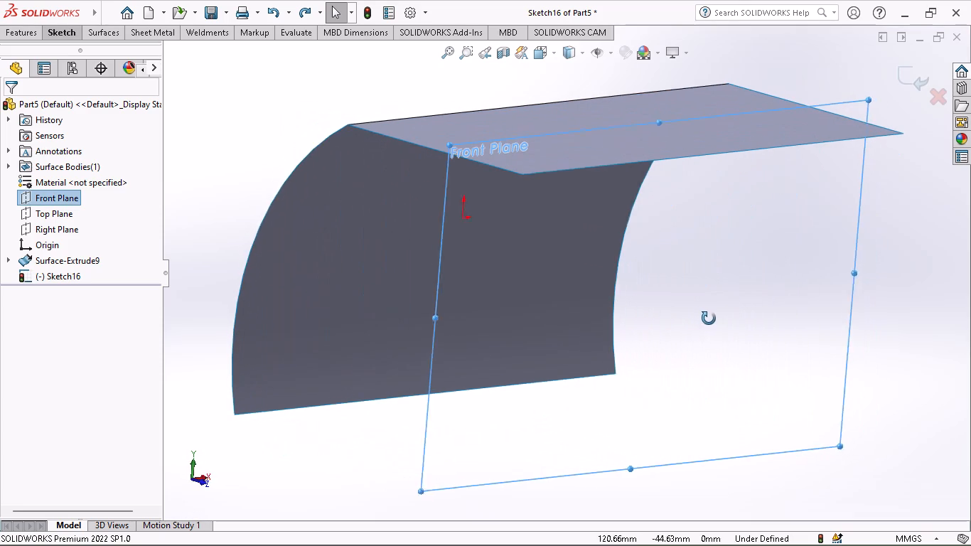
{"action": "middle_click_drag", "start_coordinate": [709, 318], "coordinate": [709, 318]}
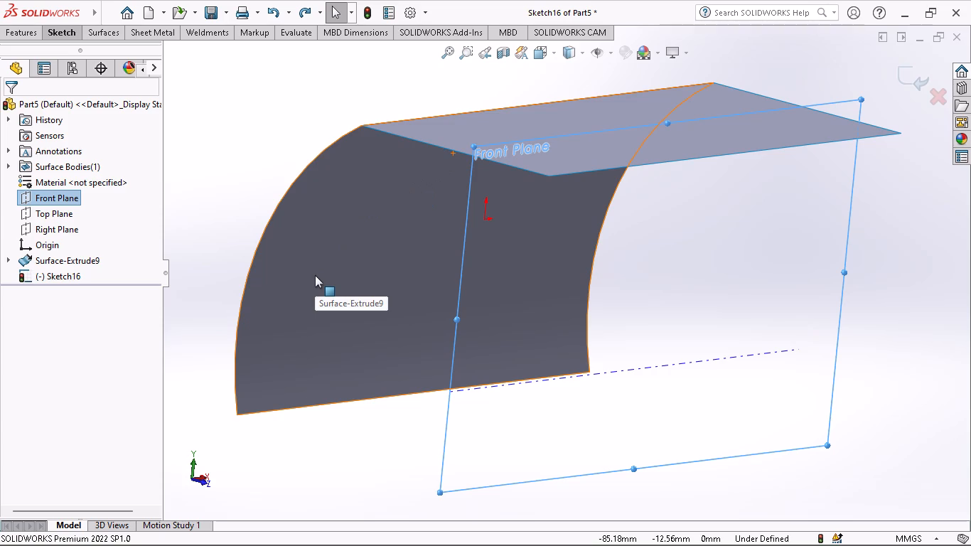
{"action": "middle_click_drag", "start_coordinate": [315, 275], "coordinate": [406, 360]}
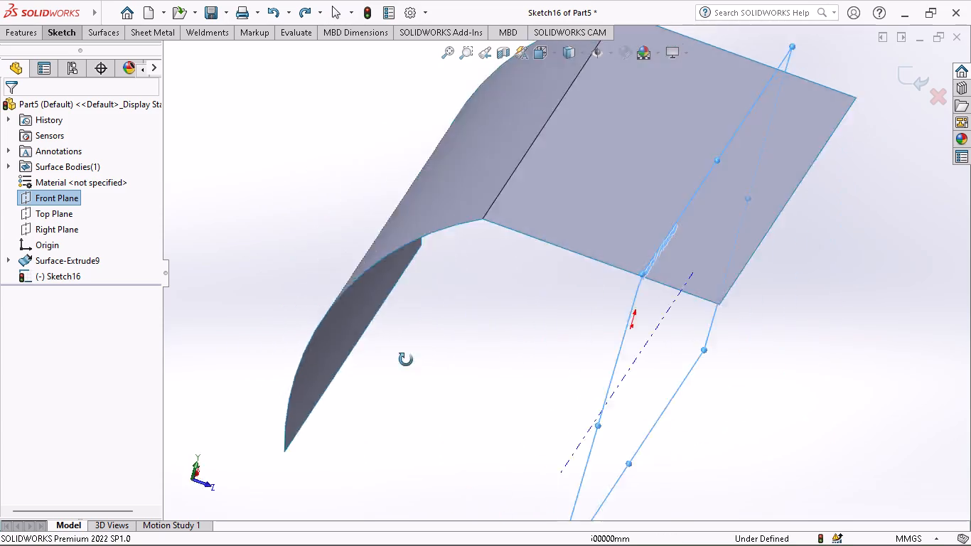
{"action": "middle_click_drag", "start_coordinate": [406, 360], "coordinate": [530, 522]}
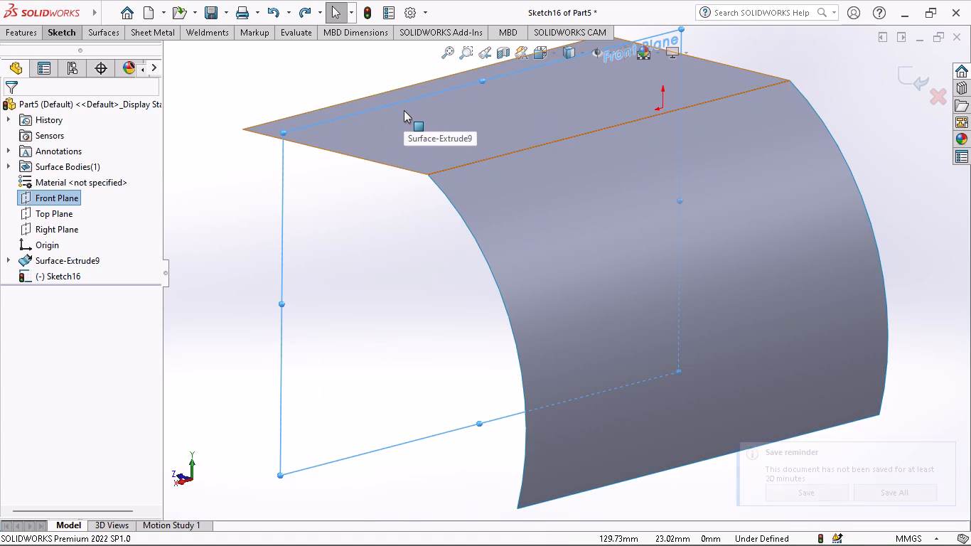
{"action": "left_click", "coordinate": [353, 112]}
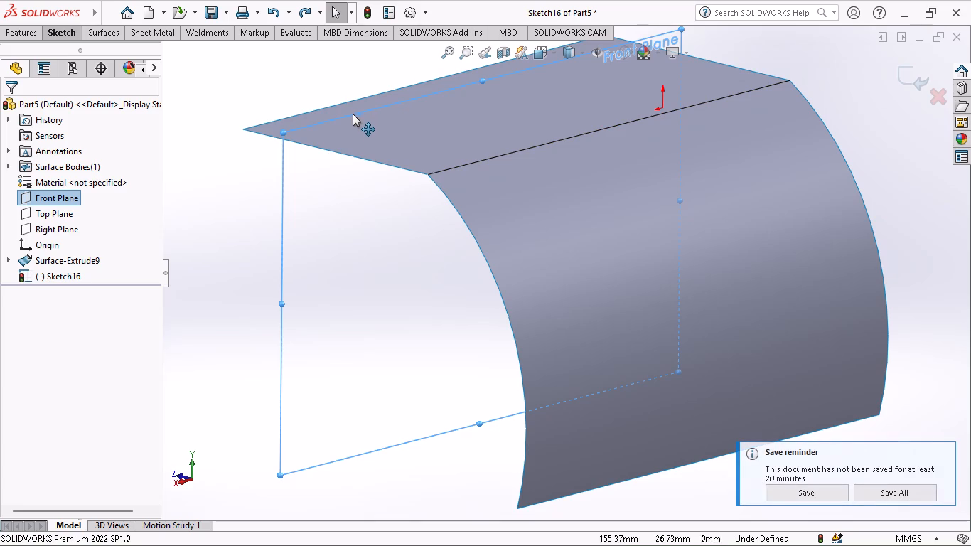
{"action": "right_click", "coordinate": [54, 201]}
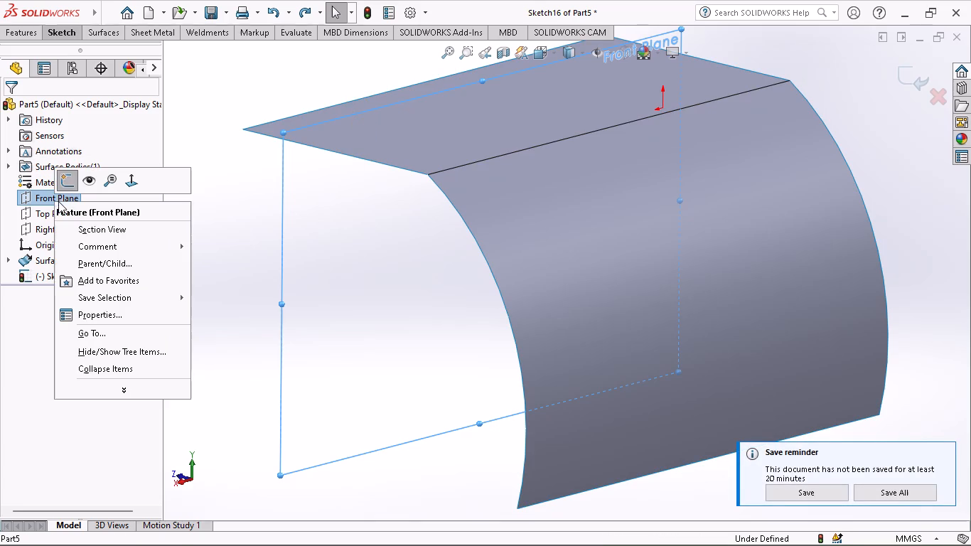
{"action": "left_click", "coordinate": [69, 182]}
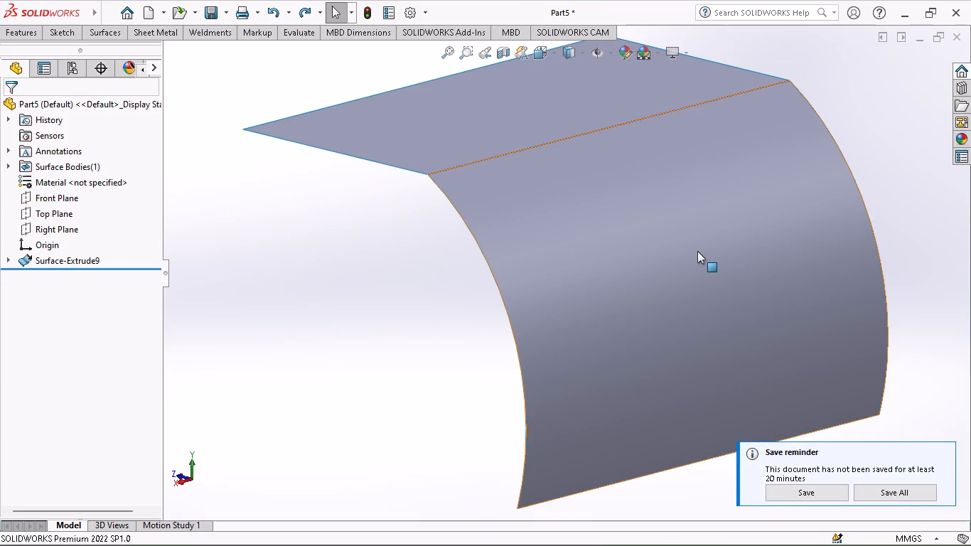
{"action": "left_click", "coordinate": [54, 198]}
{"action": "left_click", "coordinate": [60, 183]}
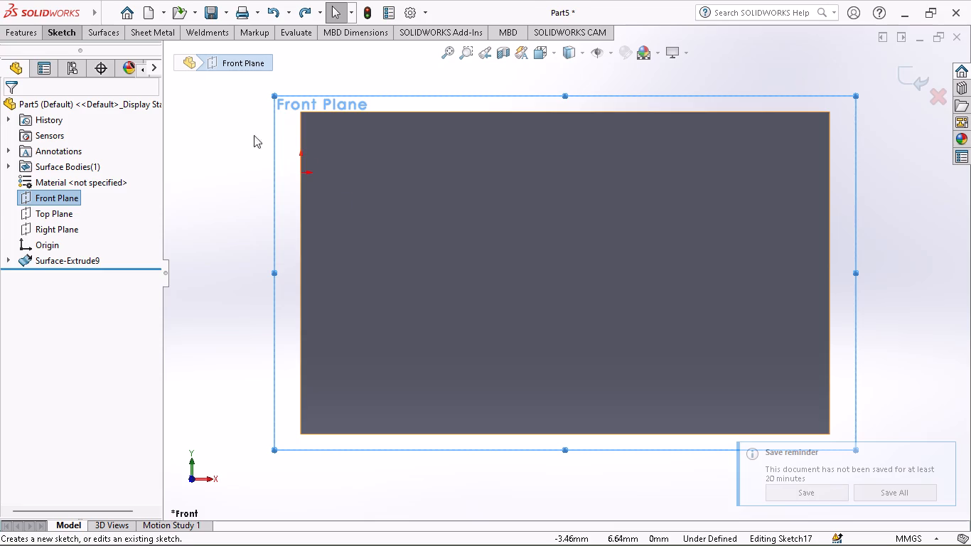
{"action": "left_click", "coordinate": [60, 40]}
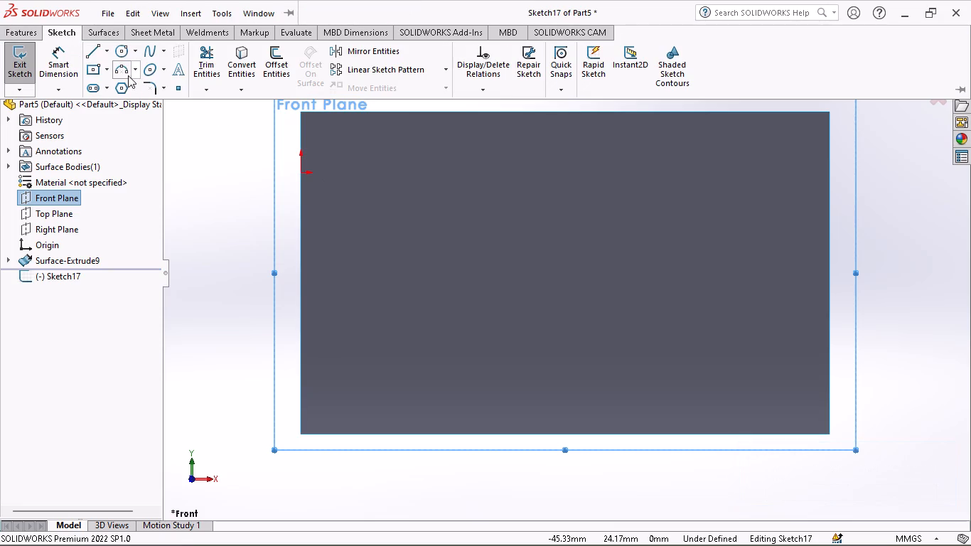
{"action": "left_click", "coordinate": [128, 75]}
{"action": "left_click", "coordinate": [440, 114]}
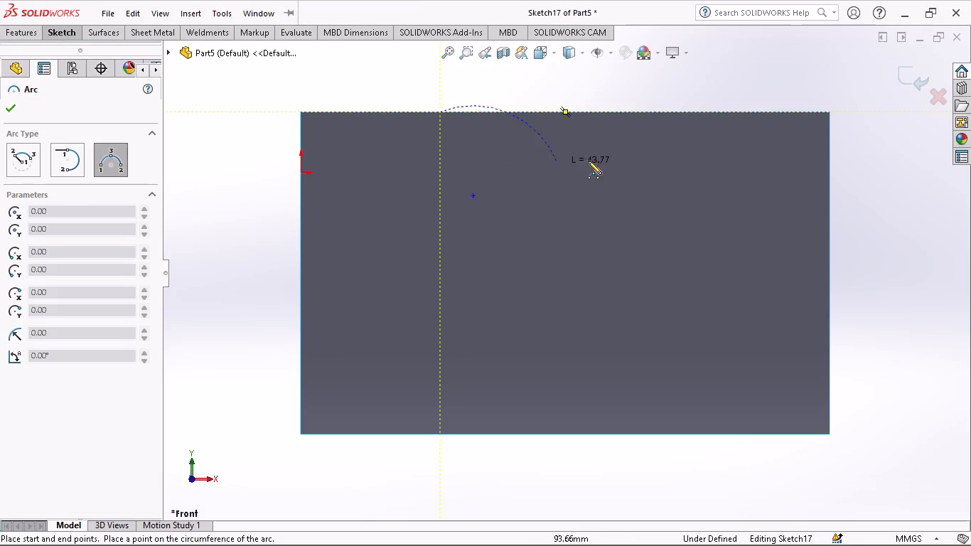
{"action": "left_click", "coordinate": [709, 115]}
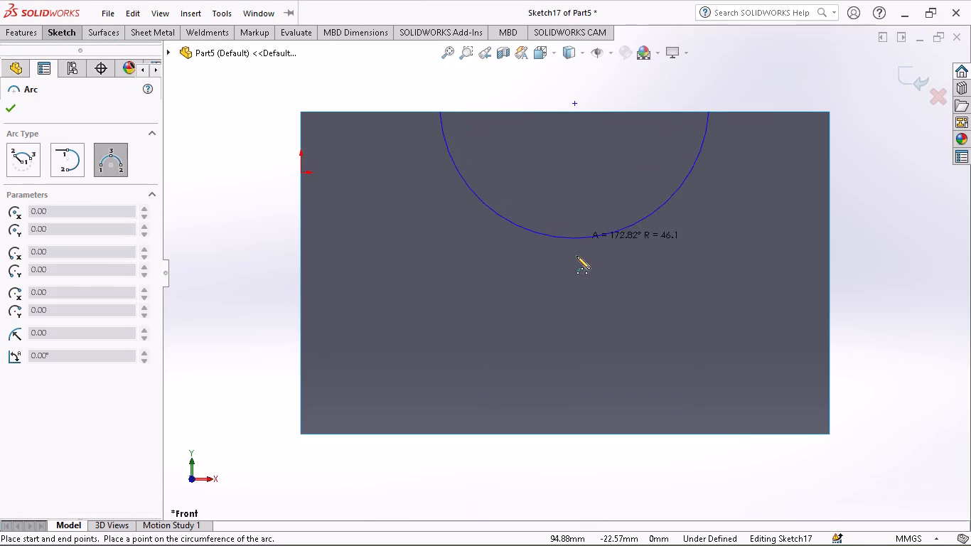
{"action": "left_click", "coordinate": [577, 262]}
Close the arc with a horizontal line about 92 mm long between its two endpoints along the surface's upper edge.
{"action": "left_click", "coordinate": [55, 36]}
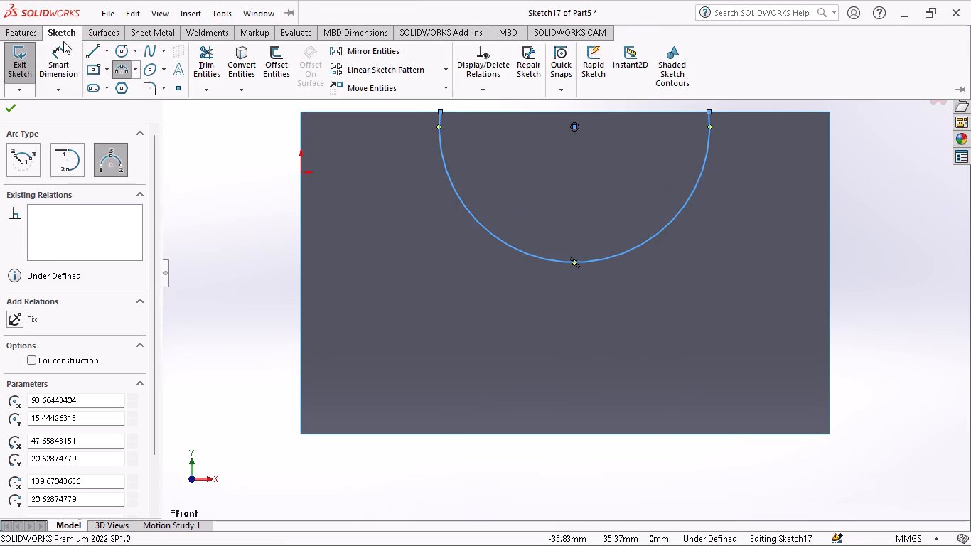
{"action": "left_click", "coordinate": [87, 53]}
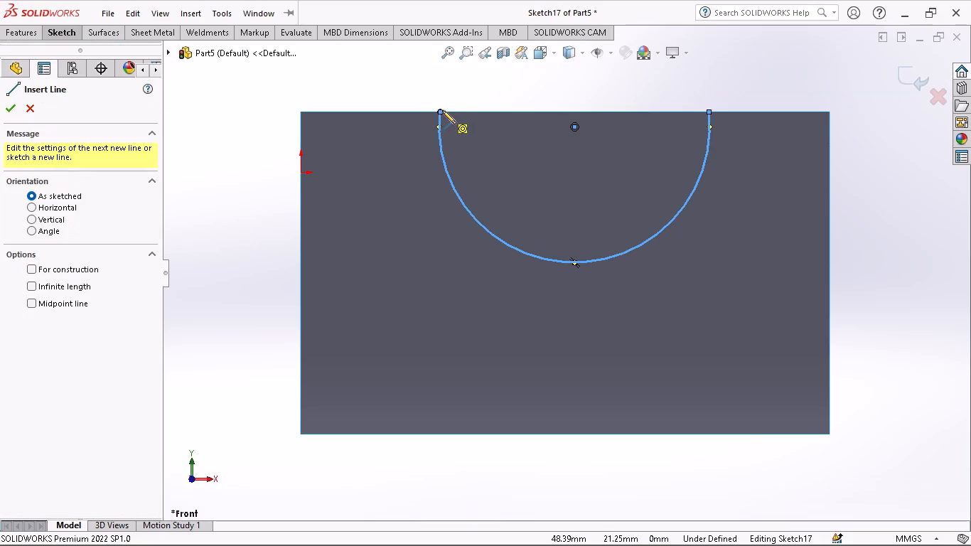
{"action": "left_click", "coordinate": [442, 110]}
{"action": "left_click", "coordinate": [707, 116]}
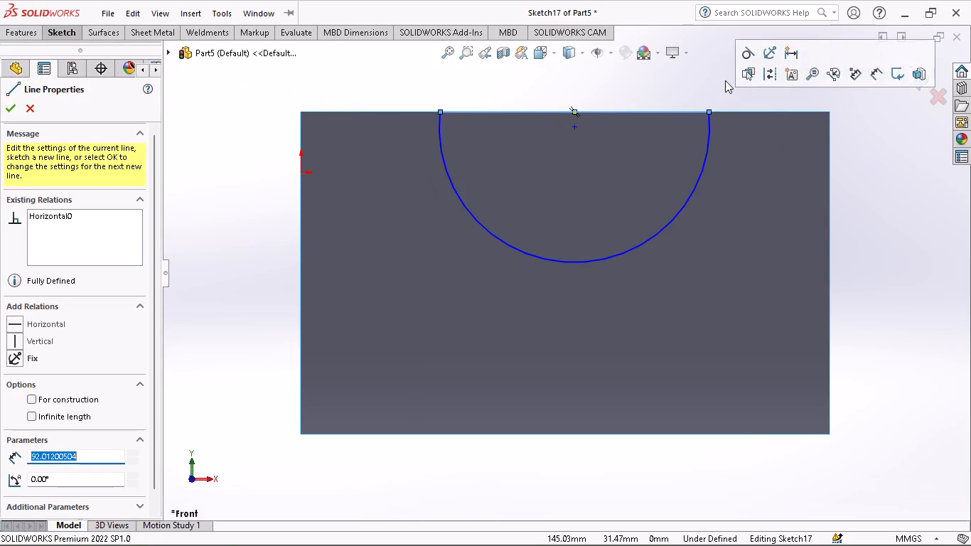
{"action": "right_click", "coordinate": [725, 80]}
{"action": "left_click", "coordinate": [730, 92]}
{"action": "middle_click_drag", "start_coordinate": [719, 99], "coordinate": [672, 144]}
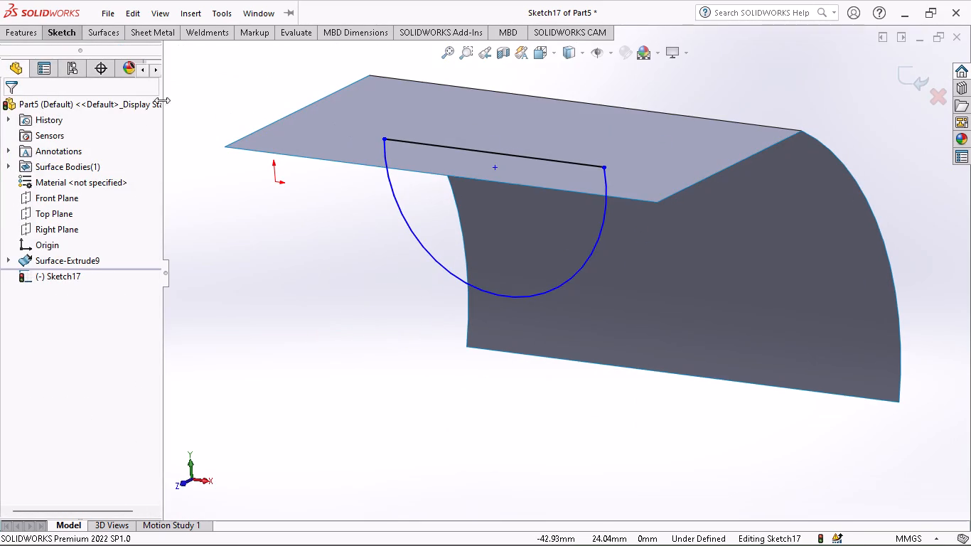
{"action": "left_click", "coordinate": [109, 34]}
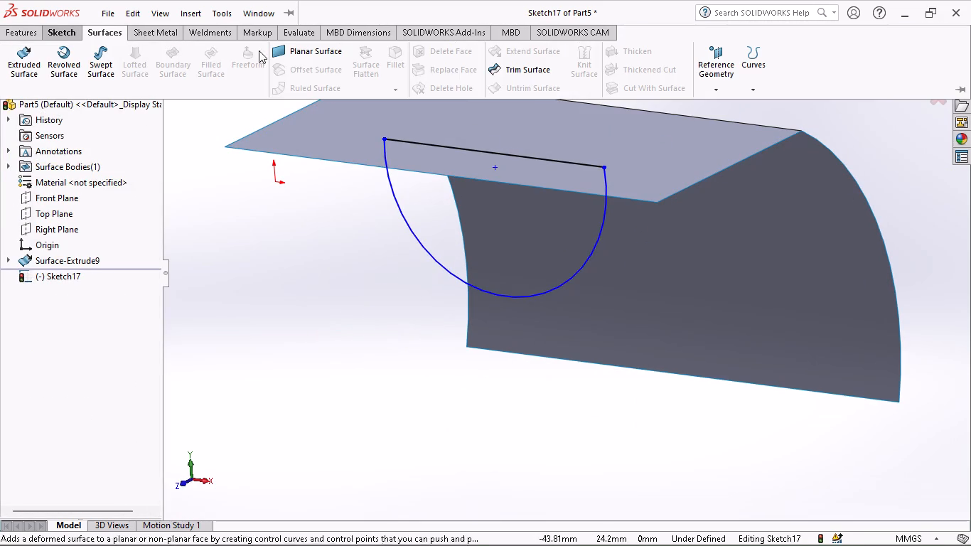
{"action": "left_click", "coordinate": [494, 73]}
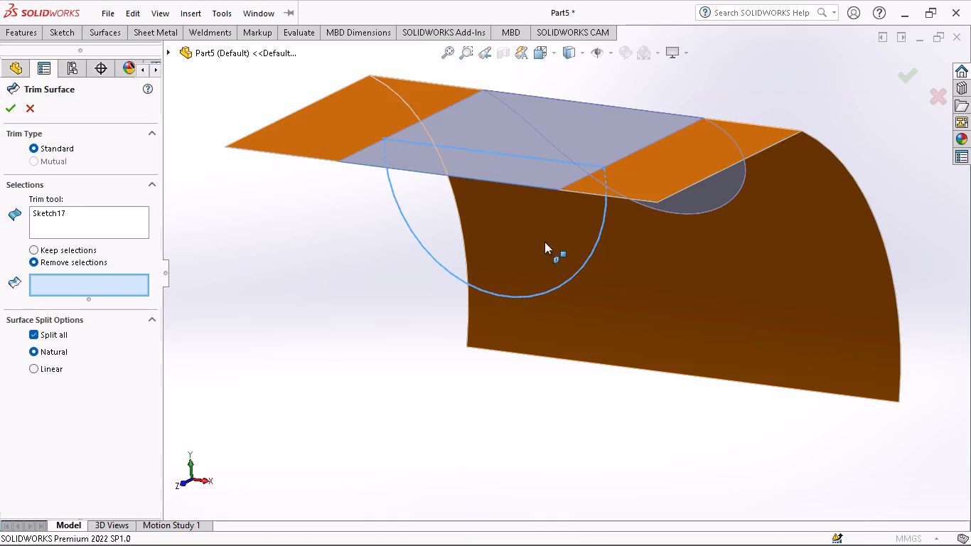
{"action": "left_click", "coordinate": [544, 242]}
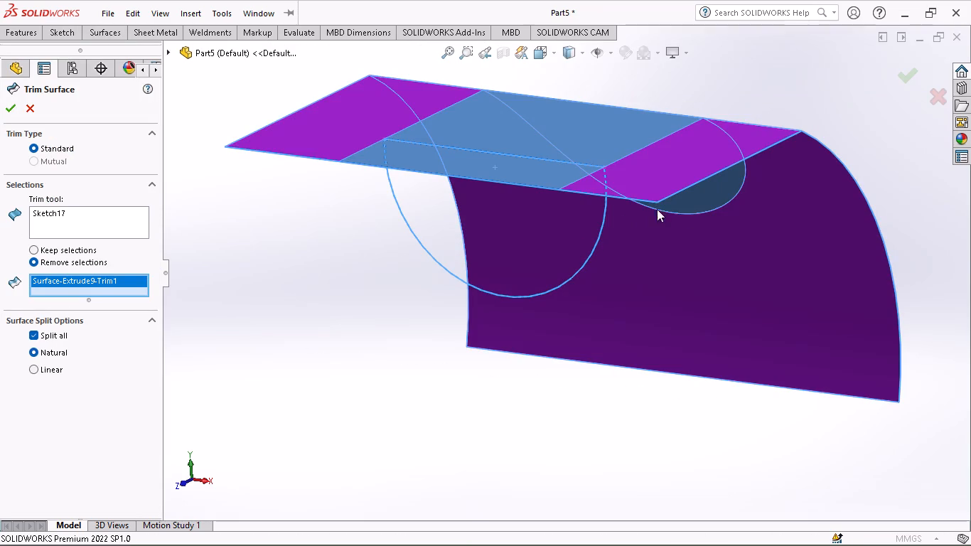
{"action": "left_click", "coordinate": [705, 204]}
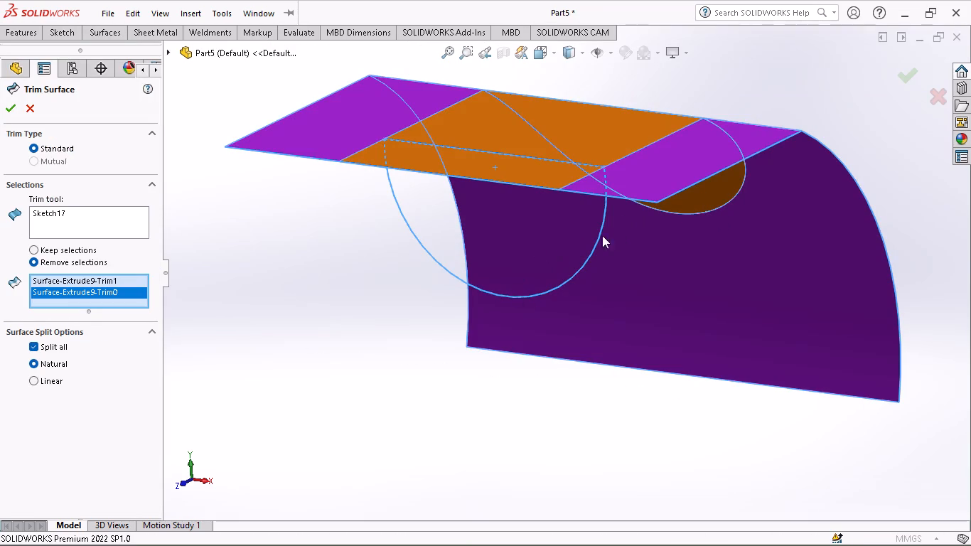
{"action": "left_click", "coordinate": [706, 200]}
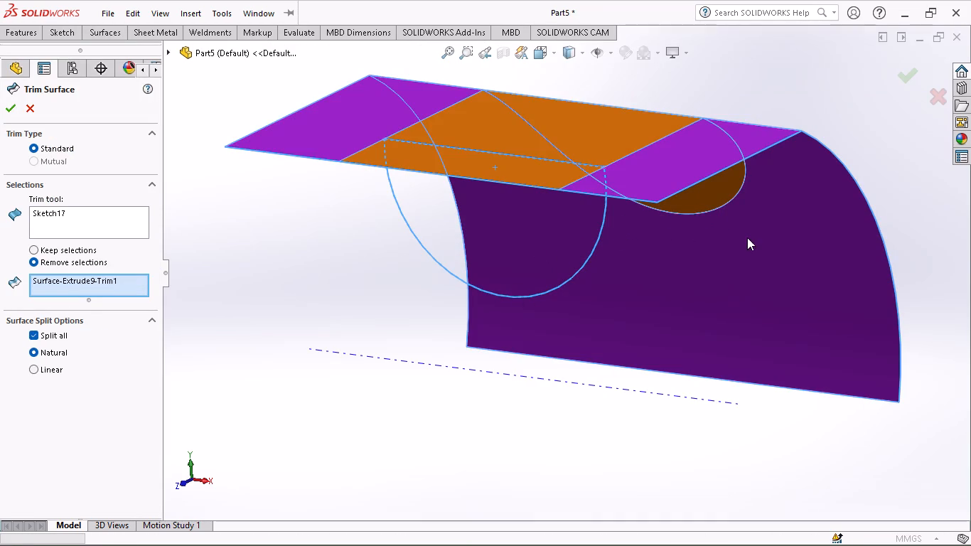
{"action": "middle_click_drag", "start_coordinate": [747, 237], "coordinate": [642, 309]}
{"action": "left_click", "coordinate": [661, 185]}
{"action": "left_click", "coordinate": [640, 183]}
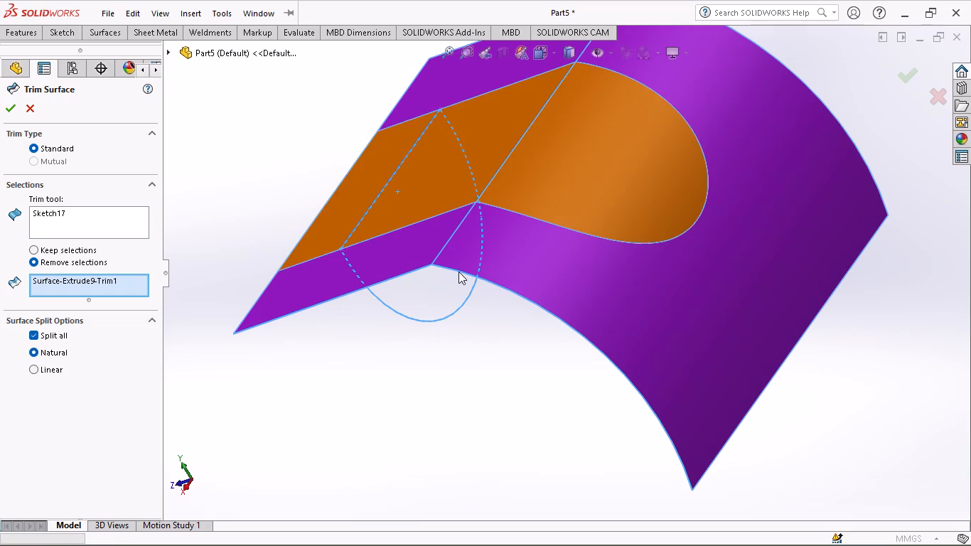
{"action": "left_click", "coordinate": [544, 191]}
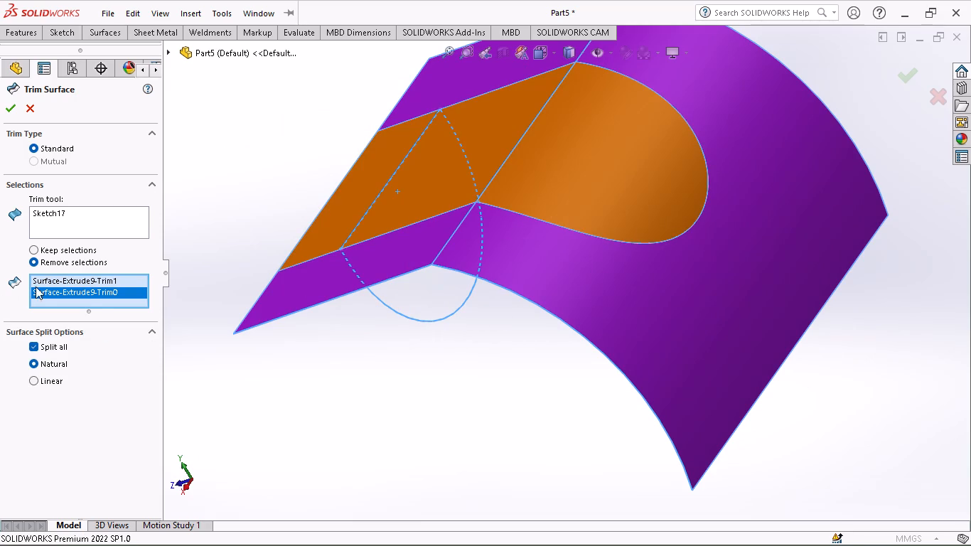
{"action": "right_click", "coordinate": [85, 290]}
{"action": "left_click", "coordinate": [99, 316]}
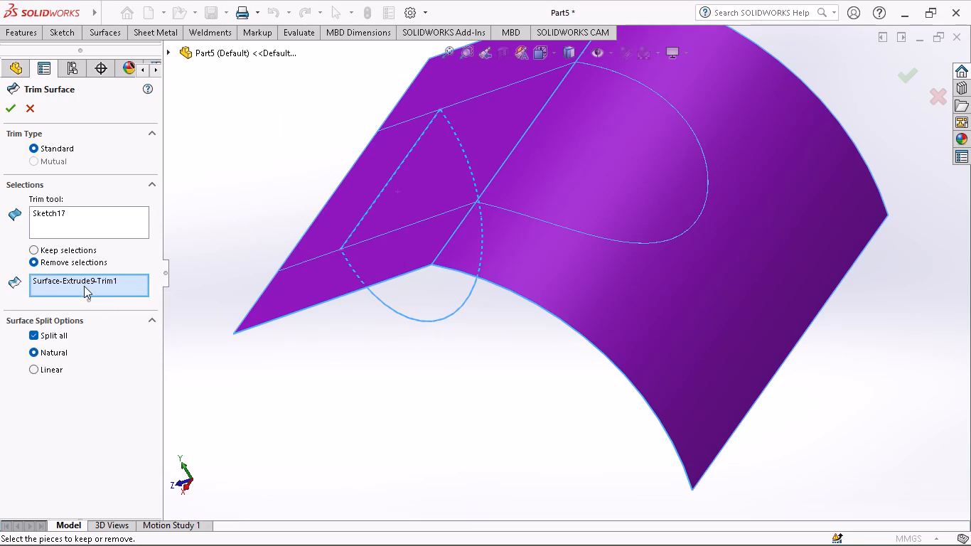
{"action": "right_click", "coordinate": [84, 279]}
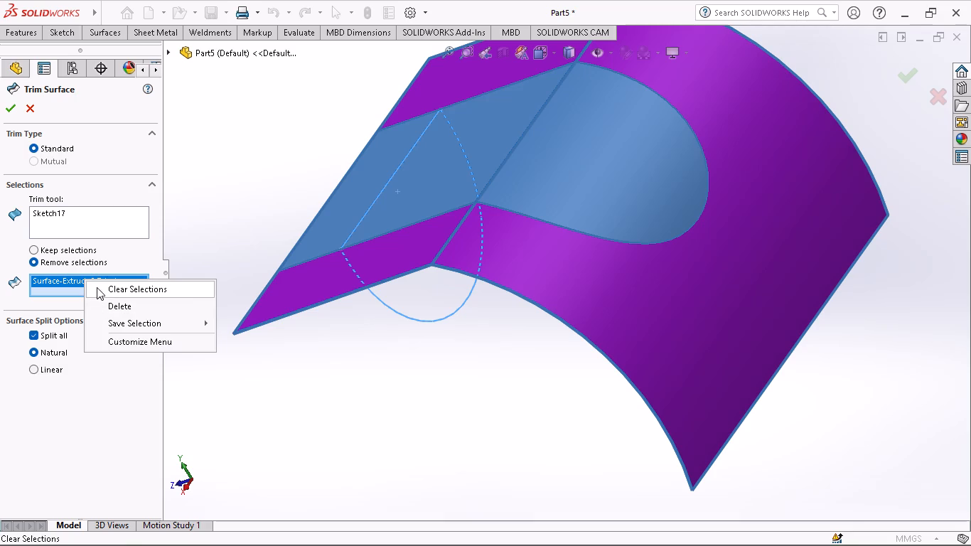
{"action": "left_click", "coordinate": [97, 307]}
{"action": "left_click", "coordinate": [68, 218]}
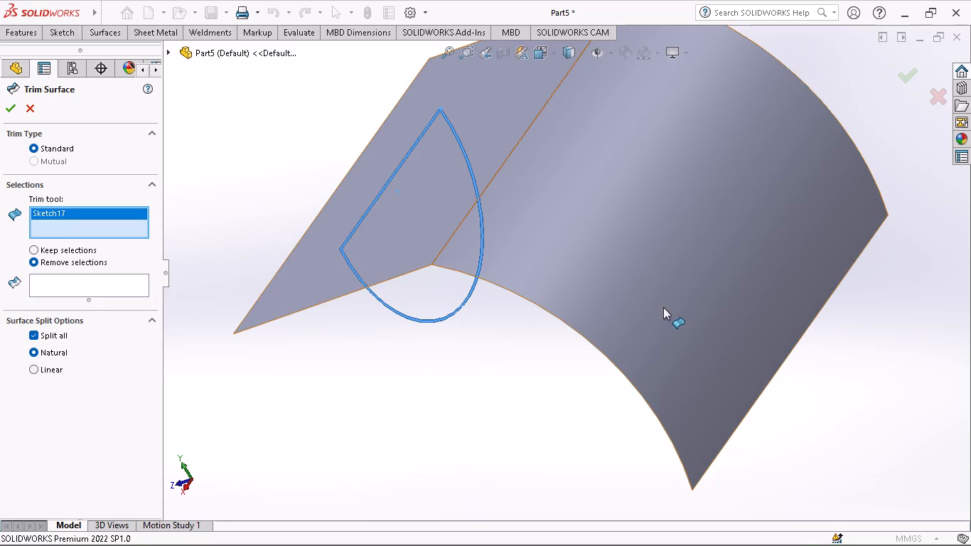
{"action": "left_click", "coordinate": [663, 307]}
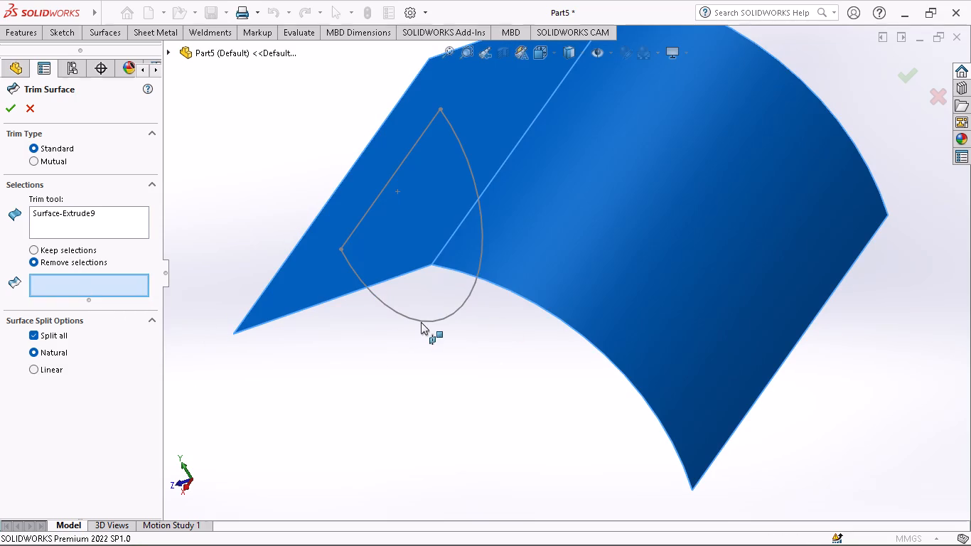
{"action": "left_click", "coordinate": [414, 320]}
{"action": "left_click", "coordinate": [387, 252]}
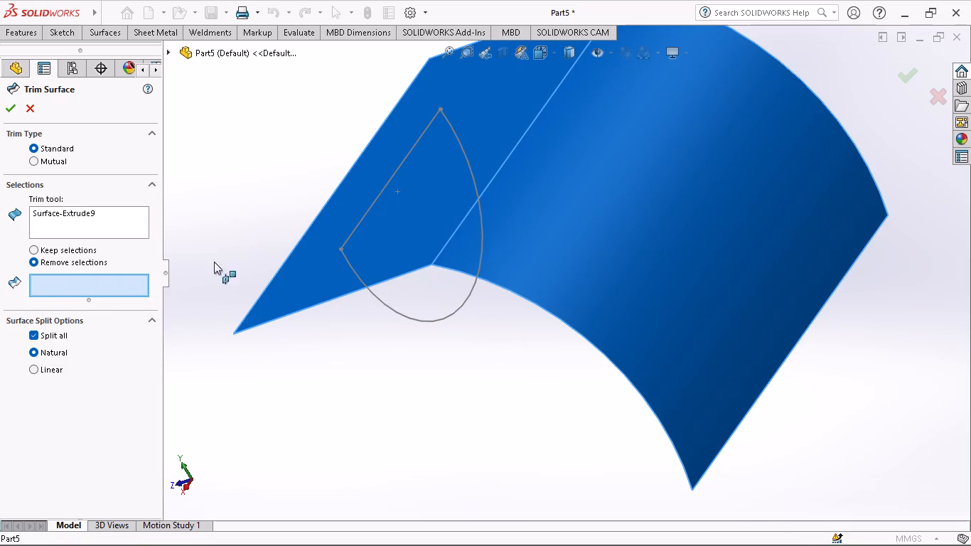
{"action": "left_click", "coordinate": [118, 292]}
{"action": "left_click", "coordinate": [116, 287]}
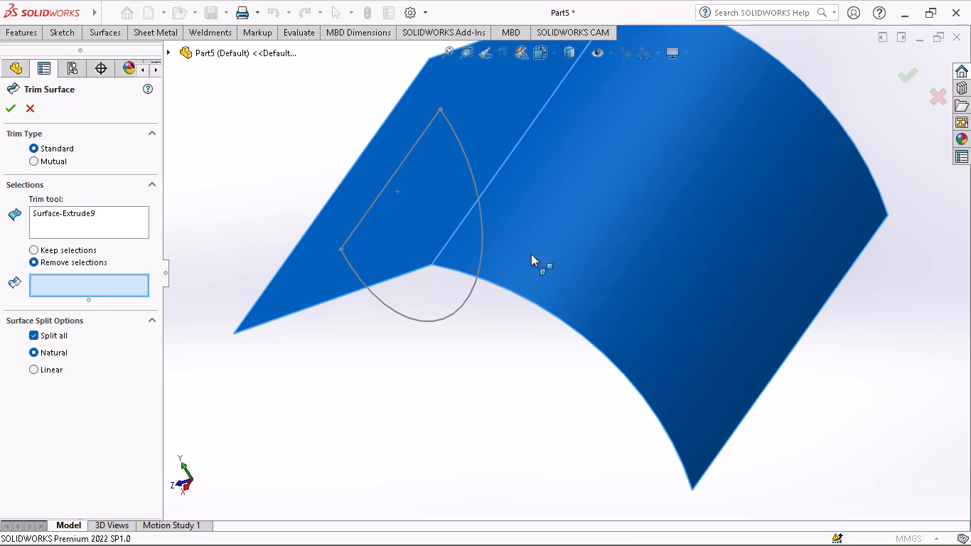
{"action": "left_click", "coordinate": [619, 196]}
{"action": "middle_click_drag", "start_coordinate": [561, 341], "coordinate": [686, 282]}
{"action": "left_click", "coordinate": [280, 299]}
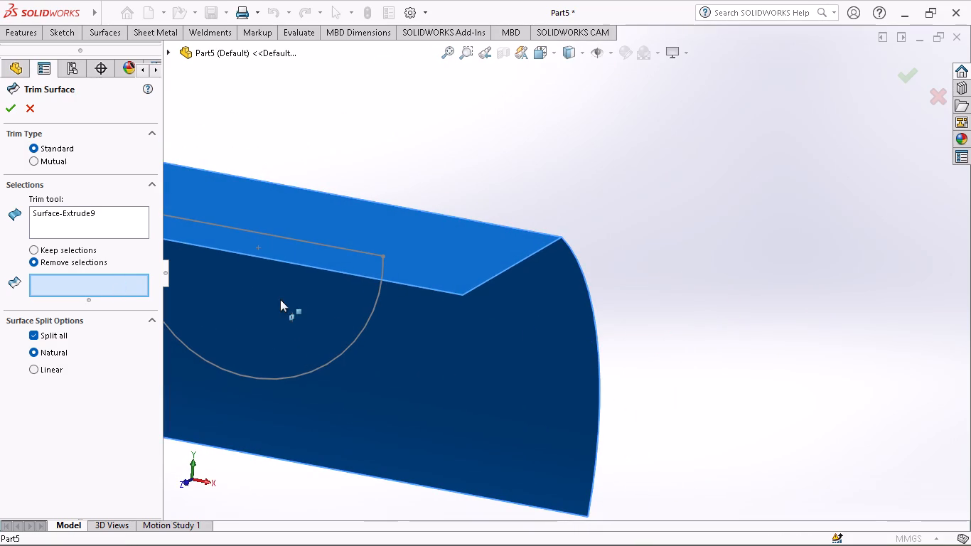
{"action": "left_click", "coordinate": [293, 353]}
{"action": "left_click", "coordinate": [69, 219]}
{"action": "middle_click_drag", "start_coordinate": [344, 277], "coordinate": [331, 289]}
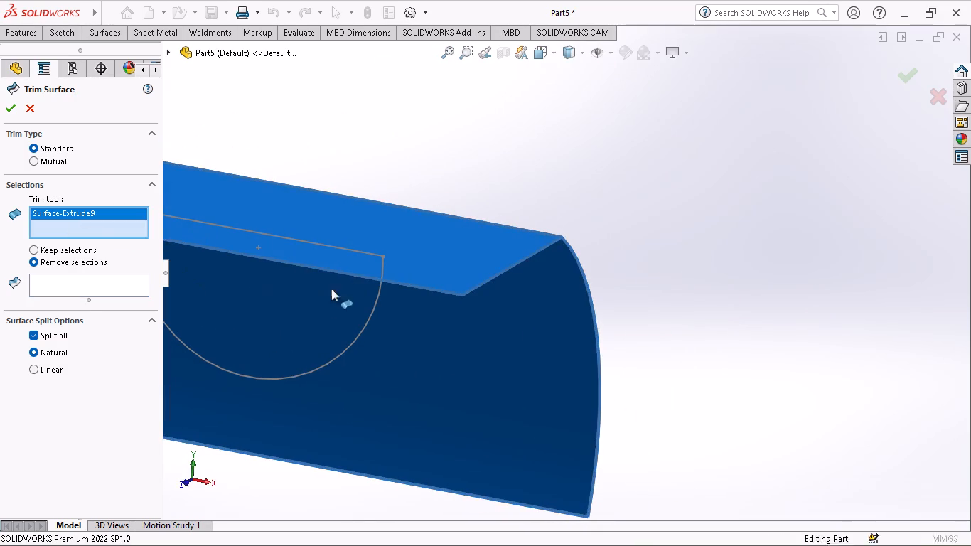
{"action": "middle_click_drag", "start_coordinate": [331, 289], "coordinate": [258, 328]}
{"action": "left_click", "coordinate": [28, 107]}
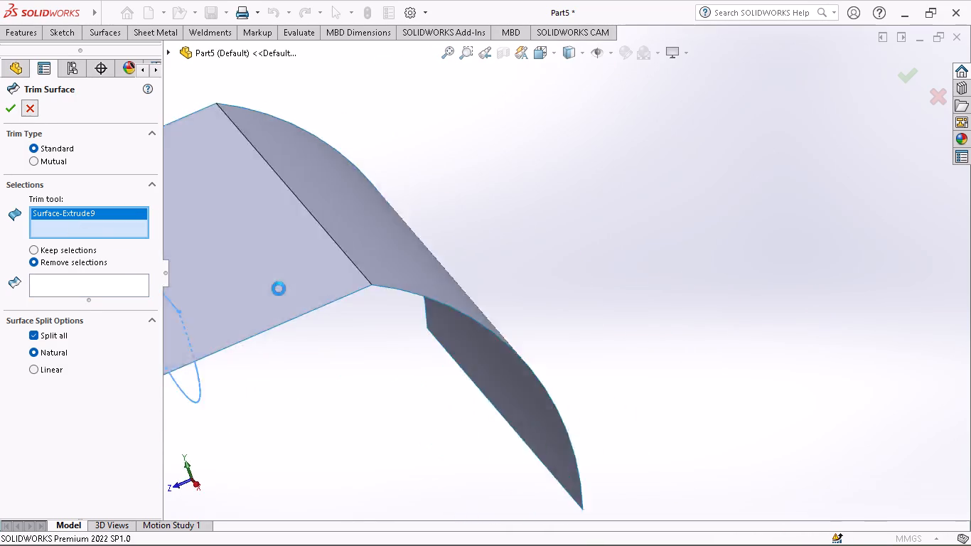
Make a standard Trim Surface with the closed arc sketch as trim tool, removing the part of the extruded surface inside the arc outline.
{"action": "middle_click_drag", "start_coordinate": [616, 256], "coordinate": [473, 337]}
{"action": "middle_click_drag", "start_coordinate": [510, 309], "coordinate": [560, 282]}
{"action": "left_click", "coordinate": [95, 39]}
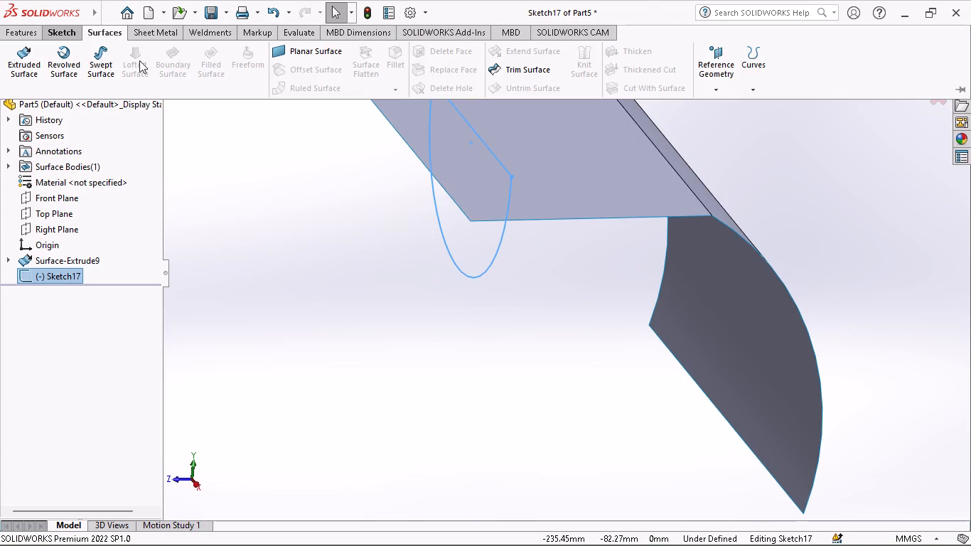
{"action": "left_click", "coordinate": [527, 66]}
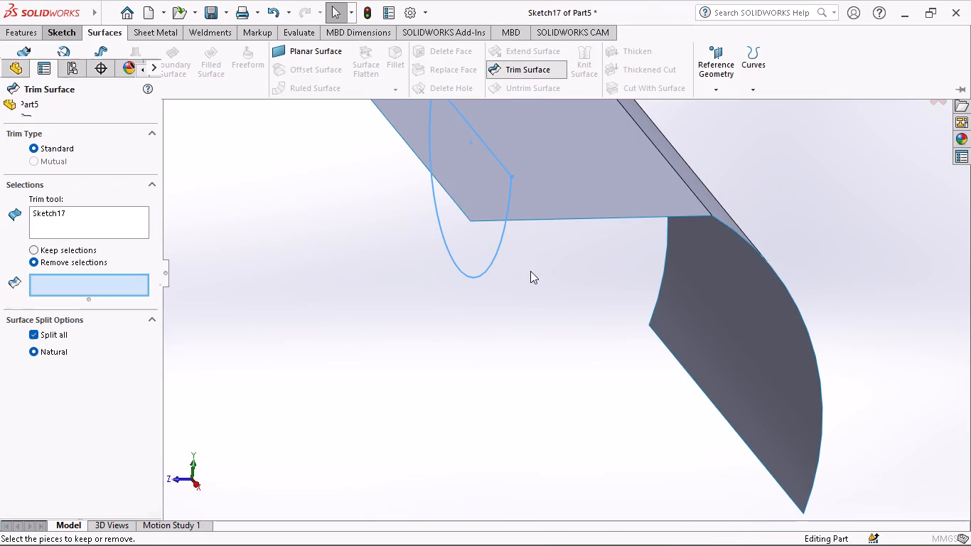
{"action": "left_click", "coordinate": [486, 154]}
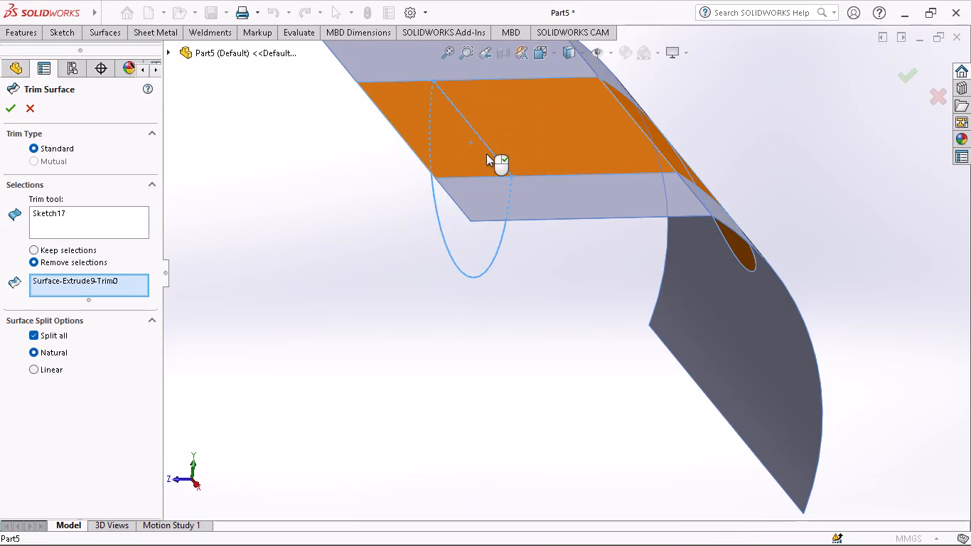
{"action": "middle_click_drag", "start_coordinate": [638, 148], "coordinate": [601, 168]}
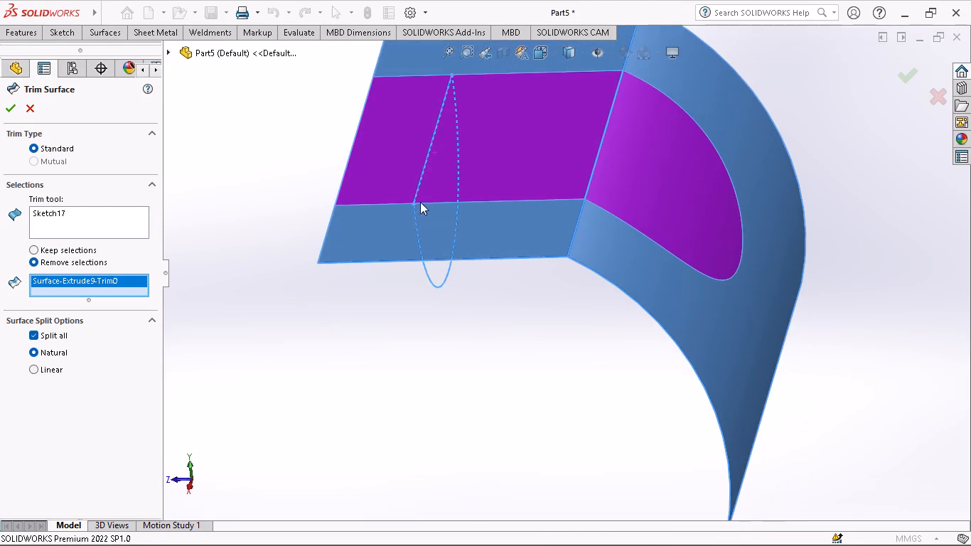
{"action": "left_click", "coordinate": [9, 105]}
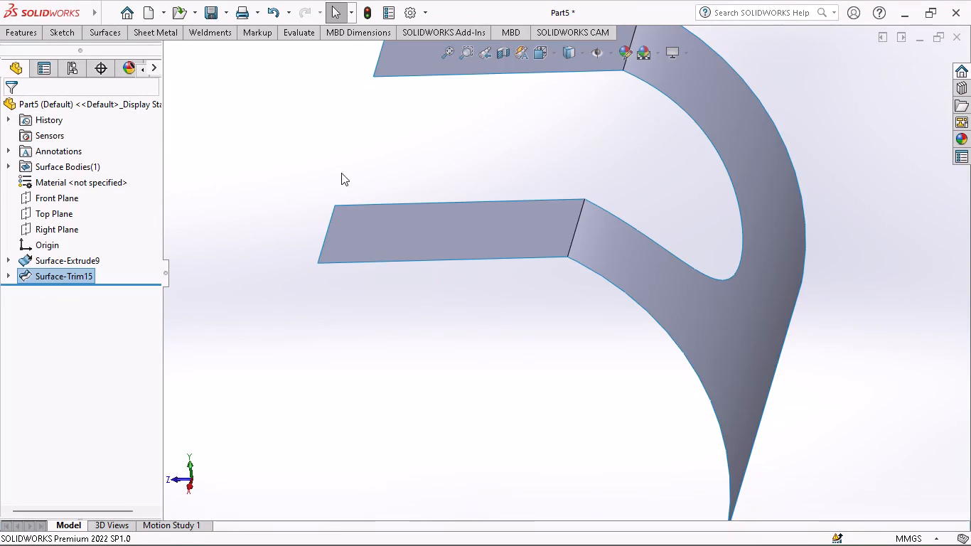
Examine the trimmed surface from several angles, including the cutout through the flat and curved faces.
{"action": "middle_click_drag", "start_coordinate": [341, 173], "coordinate": [605, 369]}
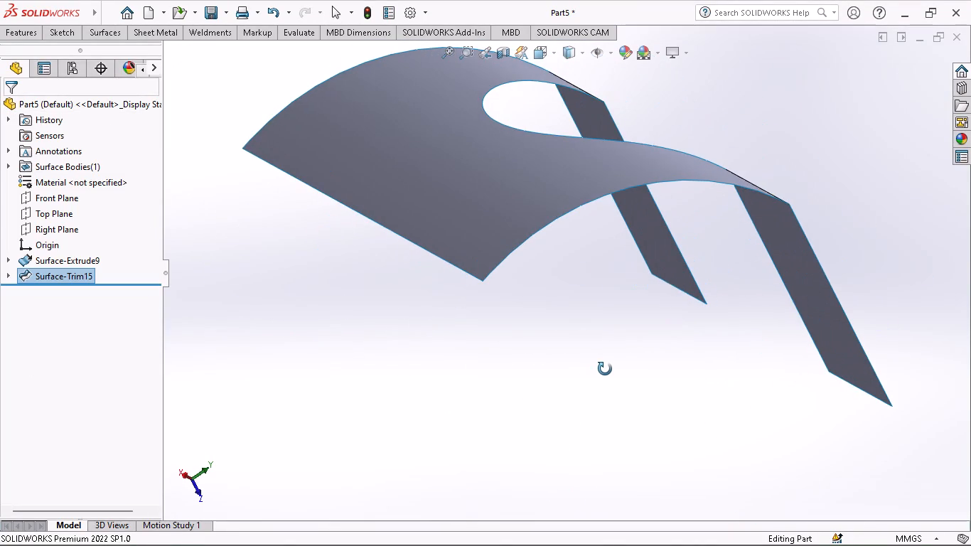
{"action": "middle_click_drag", "start_coordinate": [605, 369], "coordinate": [726, 489]}
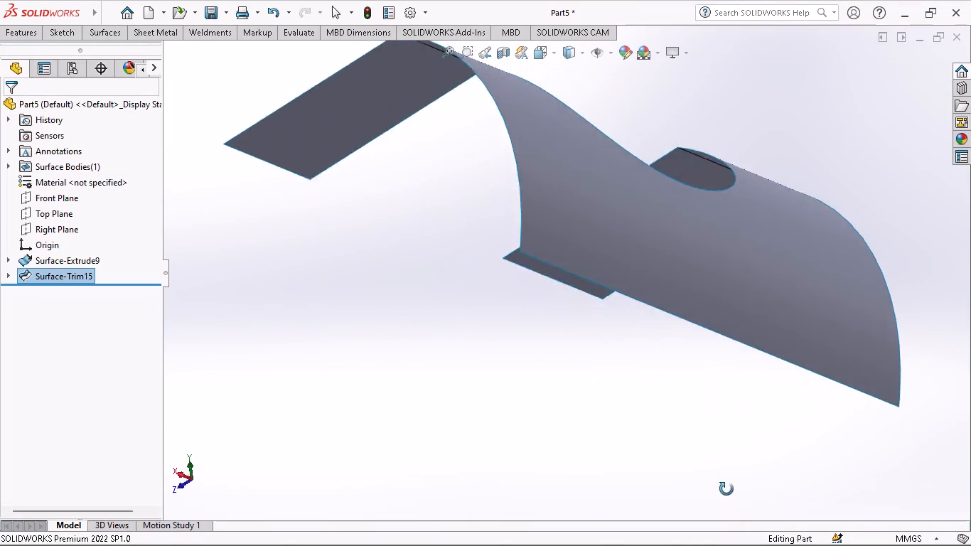
{"action": "middle_click_drag", "start_coordinate": [726, 489], "coordinate": [753, 545]}
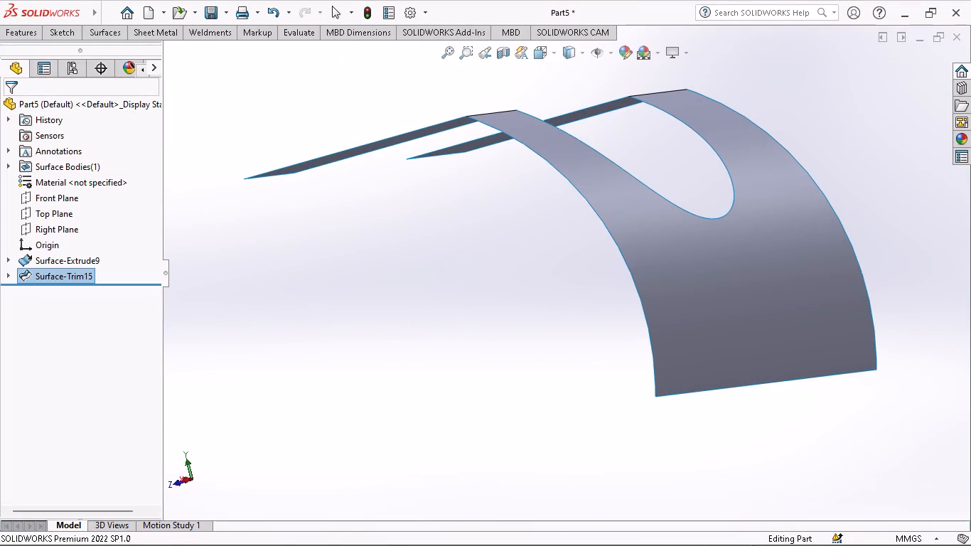
{"action": "middle_click_drag", "start_coordinate": [580, 328], "coordinate": [571, 372]}
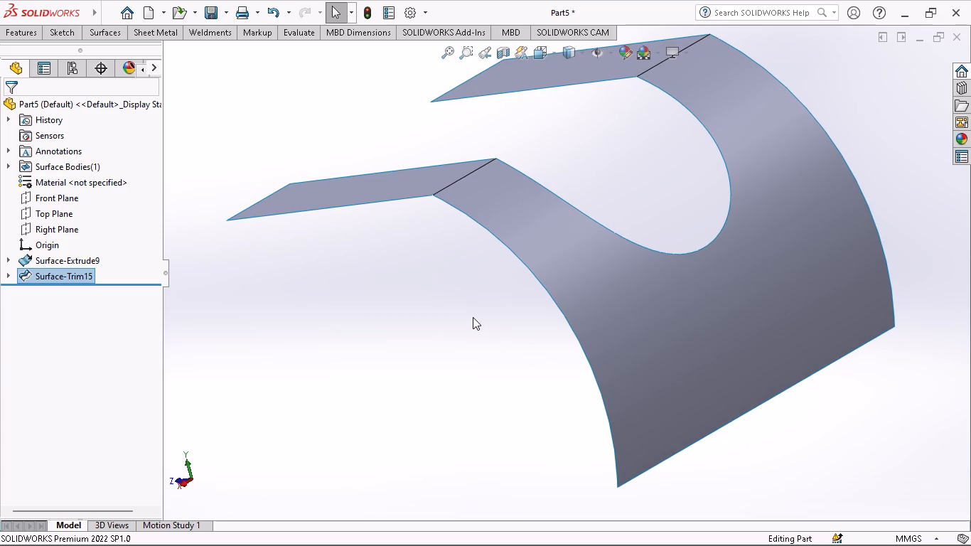
{"action": "middle_click_drag", "start_coordinate": [481, 316], "coordinate": [563, 294]}
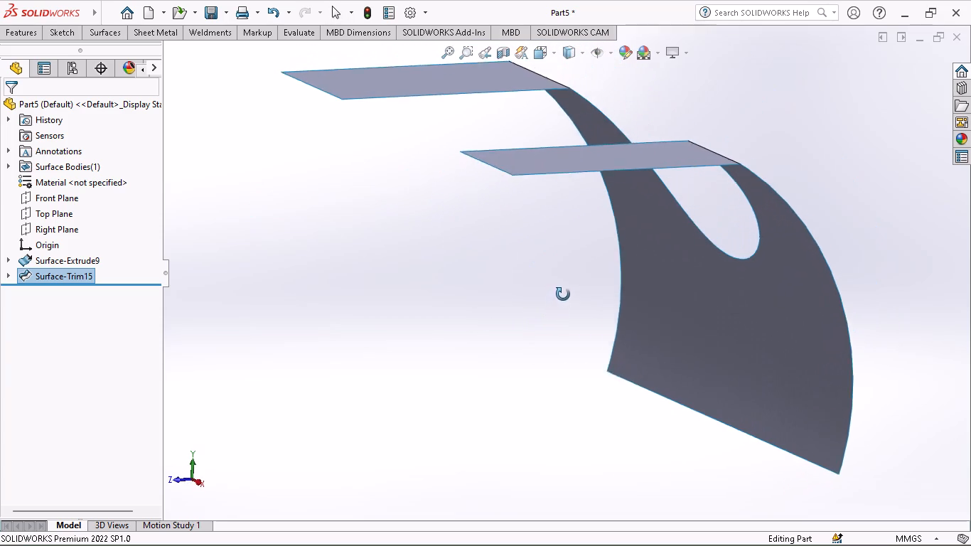
{"action": "middle_click_drag", "start_coordinate": [563, 294], "coordinate": [563, 294]}
{"action": "left_click", "coordinate": [512, 160]}
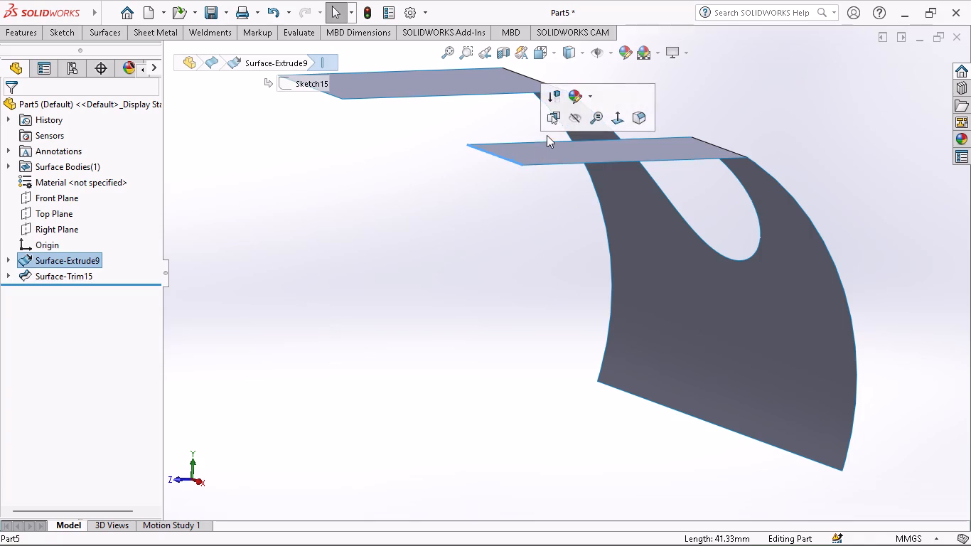
{"action": "left_click", "coordinate": [537, 188]}
{"action": "middle_click_drag", "start_coordinate": [537, 188], "coordinate": [465, 207]}
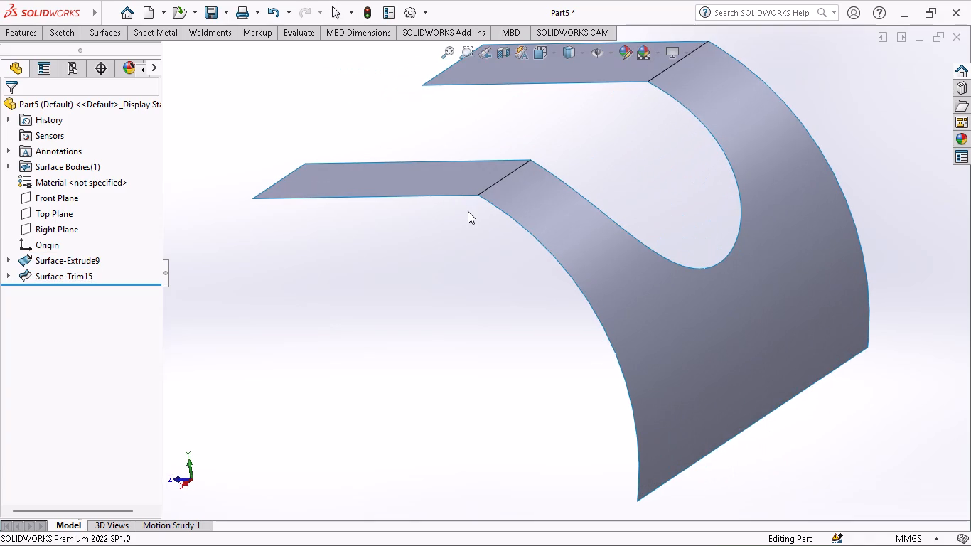
{"action": "middle_click_drag", "start_coordinate": [456, 232], "coordinate": [422, 242]}
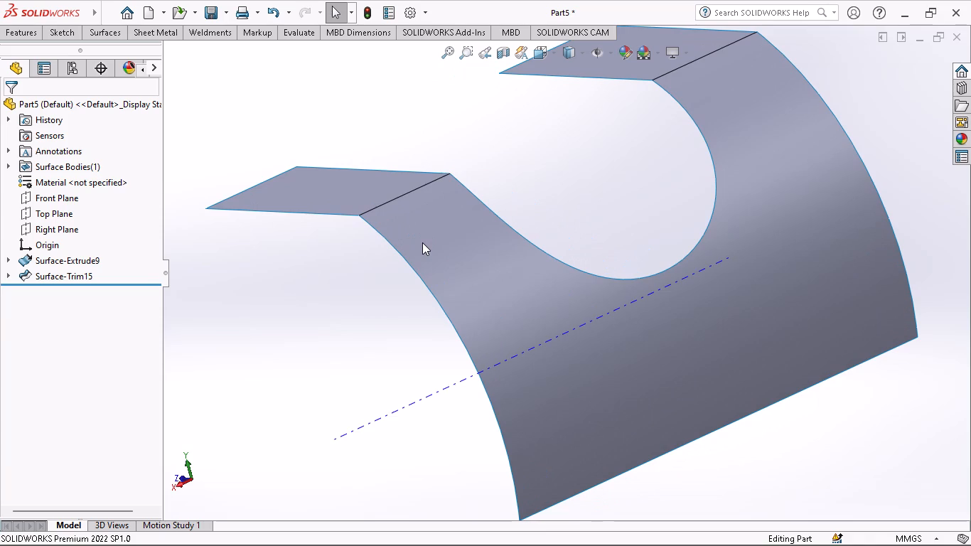
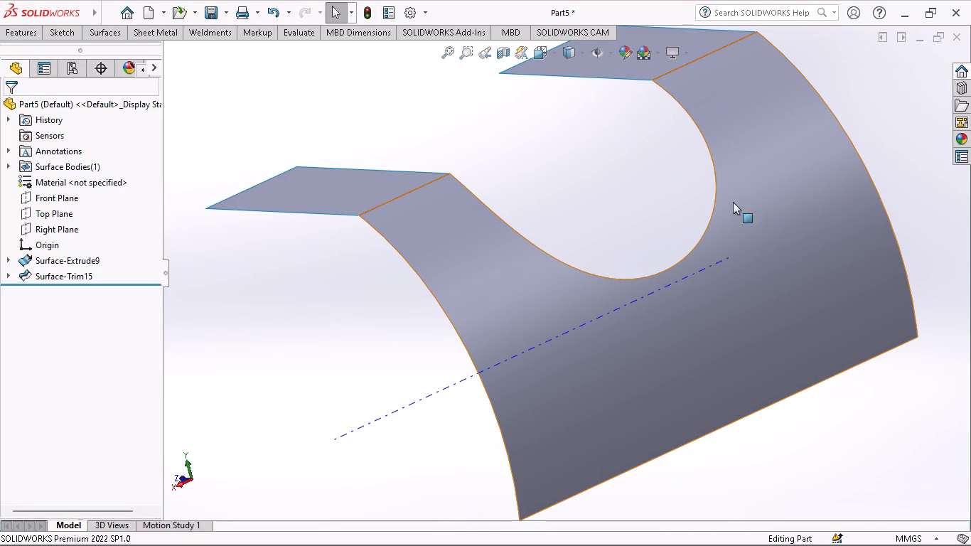
Examine the trimmed surface and its arc cutout from the front, the side and behind.
{"action": "middle_click_drag", "start_coordinate": [567, 248], "coordinate": [709, 252]}
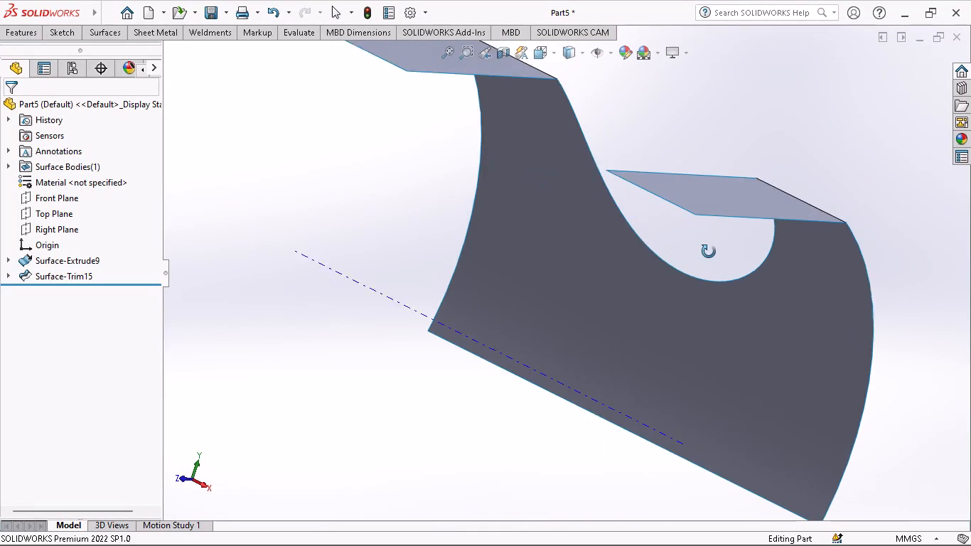
{"action": "middle_click_drag", "start_coordinate": [709, 252], "coordinate": [675, 260]}
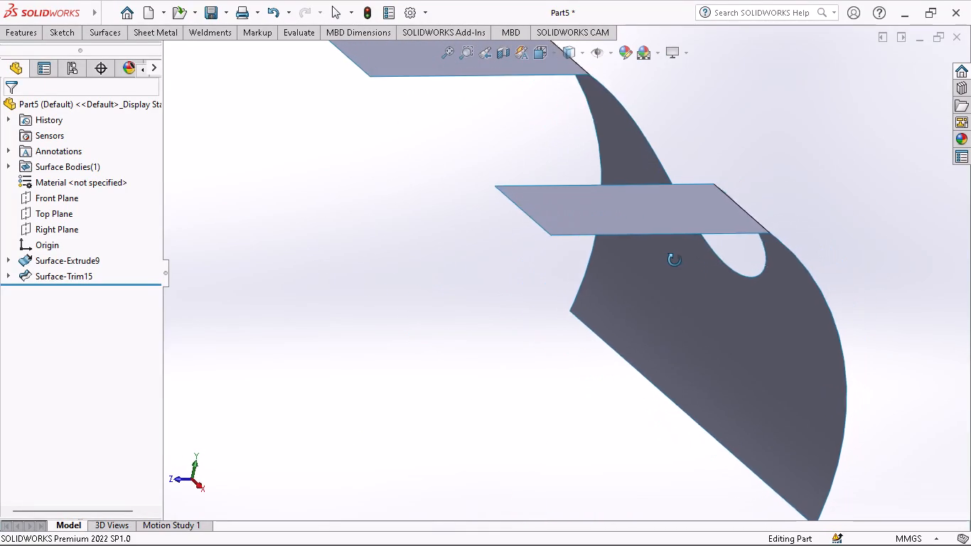
{"action": "middle_click_drag", "start_coordinate": [675, 260], "coordinate": [615, 269]}
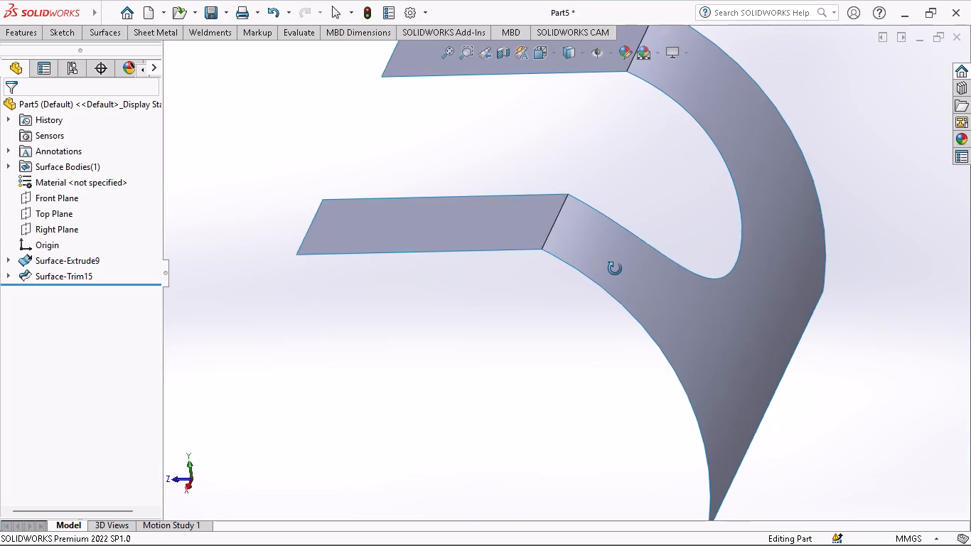
{"action": "middle_click_drag", "start_coordinate": [615, 269], "coordinate": [608, 270]}
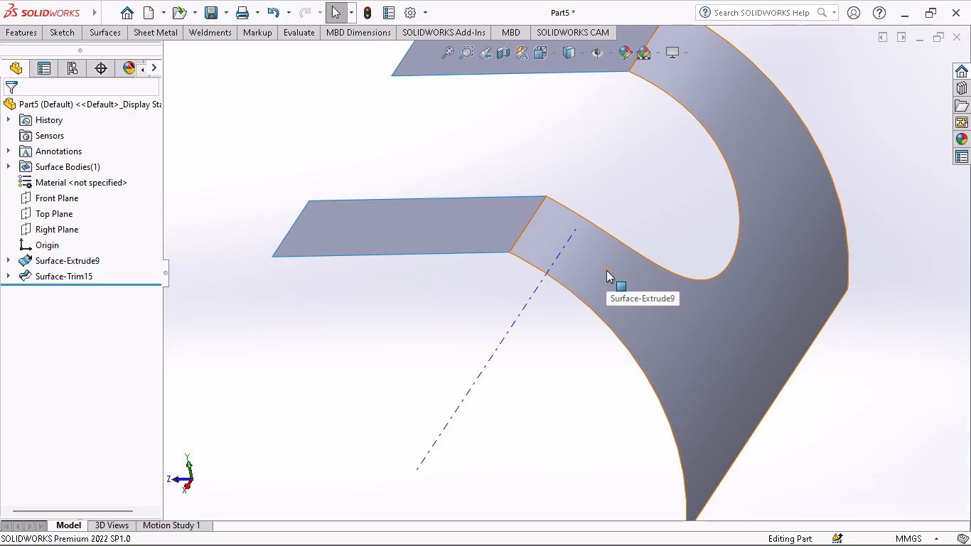
{"action": "middle_click_drag", "start_coordinate": [606, 270], "coordinate": [635, 247]}
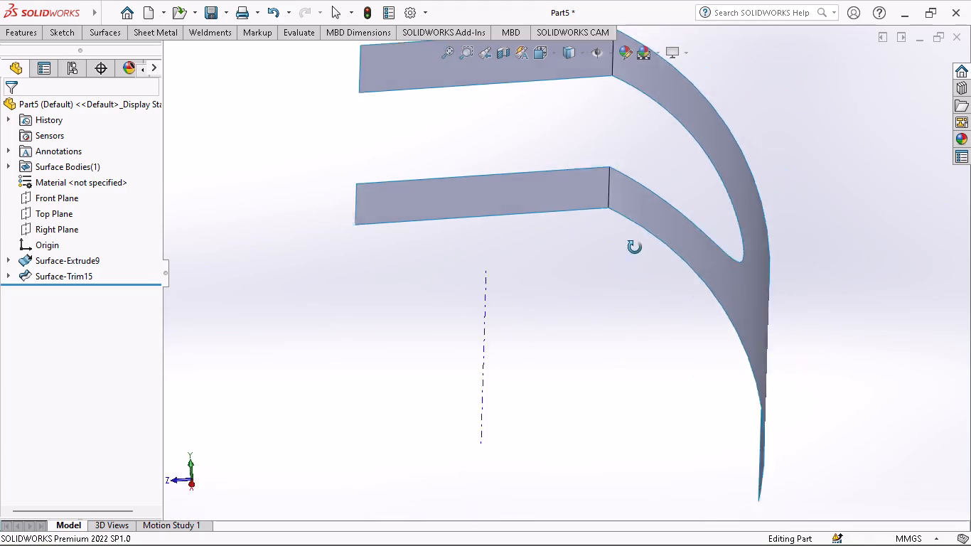
{"action": "middle_click_drag", "start_coordinate": [635, 247], "coordinate": [551, 199]}
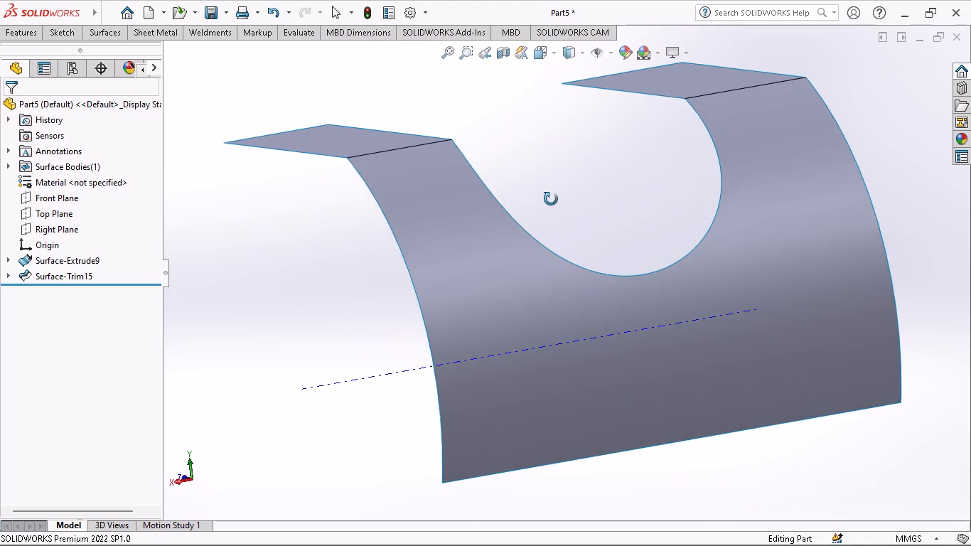
{"action": "middle_click_drag", "start_coordinate": [551, 199], "coordinate": [702, 210]}
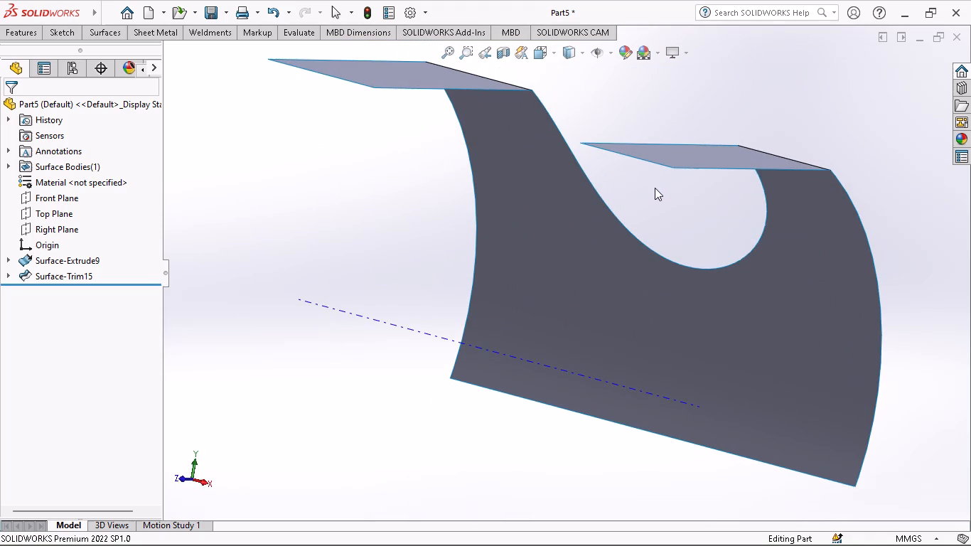
Create a reference plane offset 29 mm from the Front Plane, towards the free edges of the flat faces.
{"action": "left_click", "coordinate": [23, 201]}
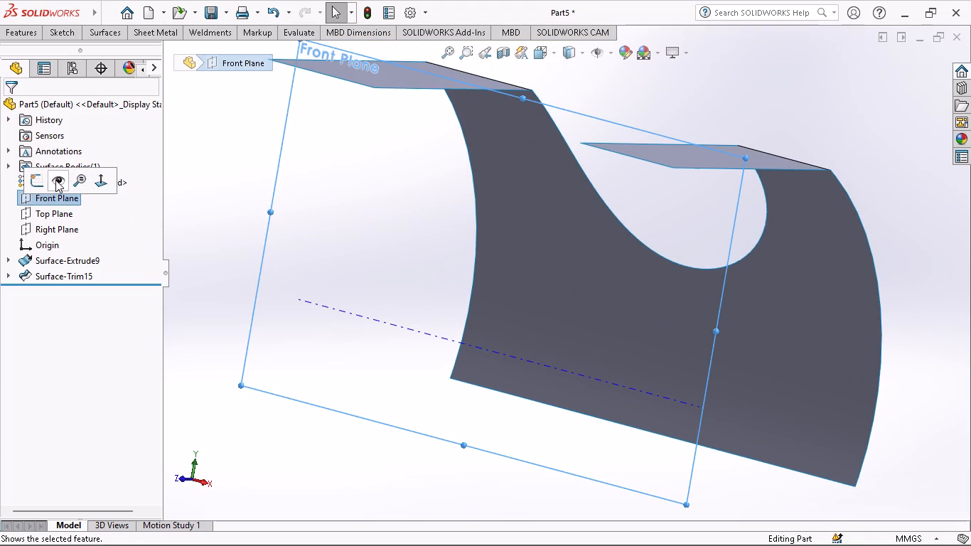
{"action": "middle_click_drag", "start_coordinate": [551, 211], "coordinate": [508, 232]}
{"action": "left_click", "coordinate": [14, 37]}
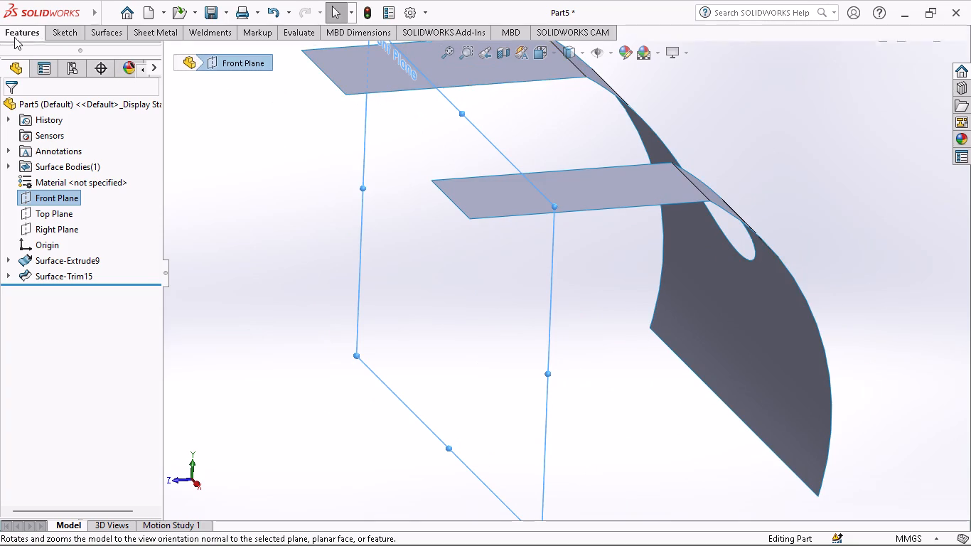
{"action": "left_click", "coordinate": [564, 97]}
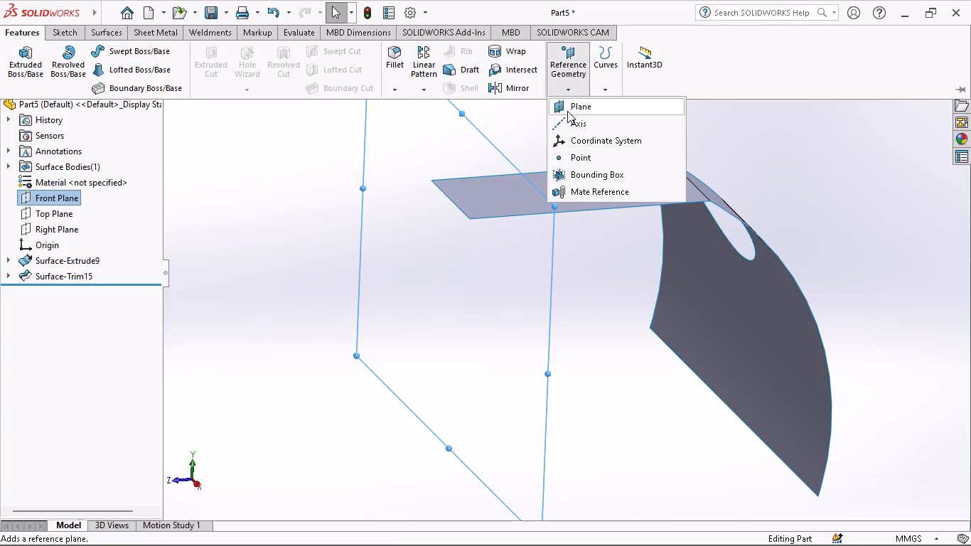
{"action": "left_click", "coordinate": [567, 111]}
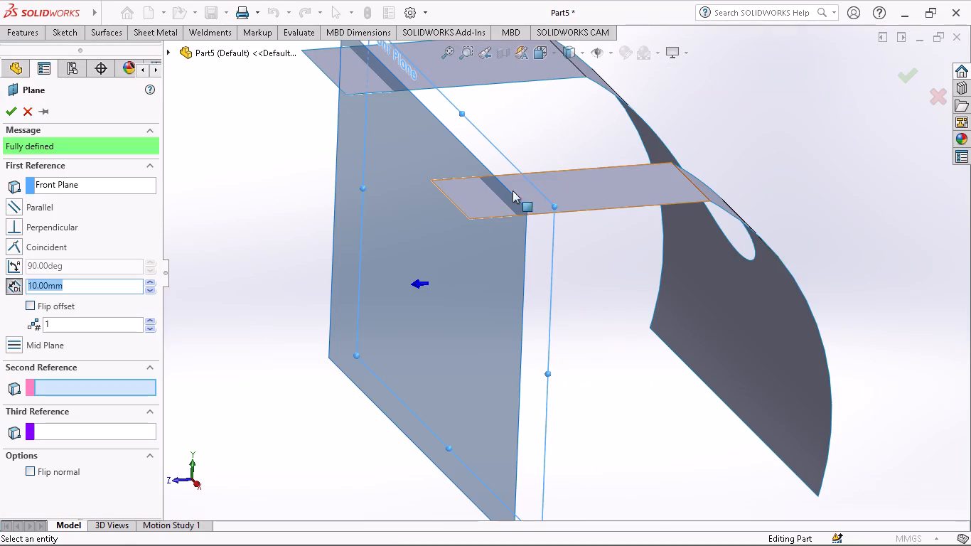
{"action": "middle_click_drag", "start_coordinate": [540, 275], "coordinate": [524, 279]}
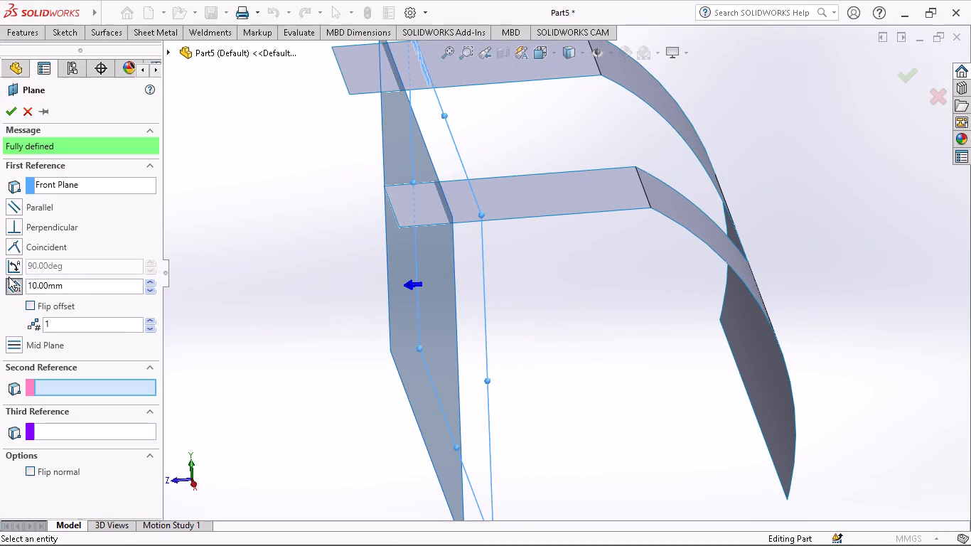
{"action": "left_click_drag", "start_coordinate": [73, 287], "coordinate": [0, 268]}
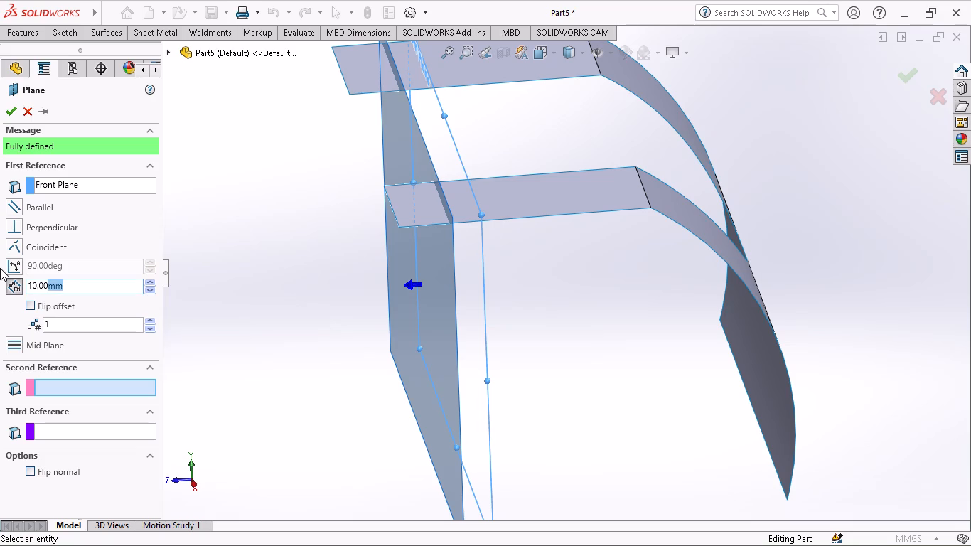
{"action": "type", "text": "20"}
{"action": "key", "text": "Return"}
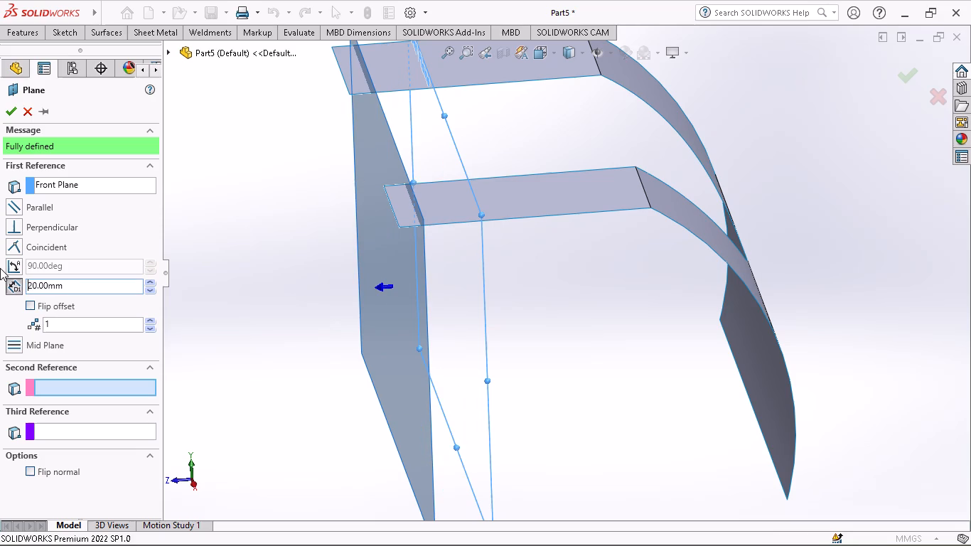
{"action": "type", "text": "30"}
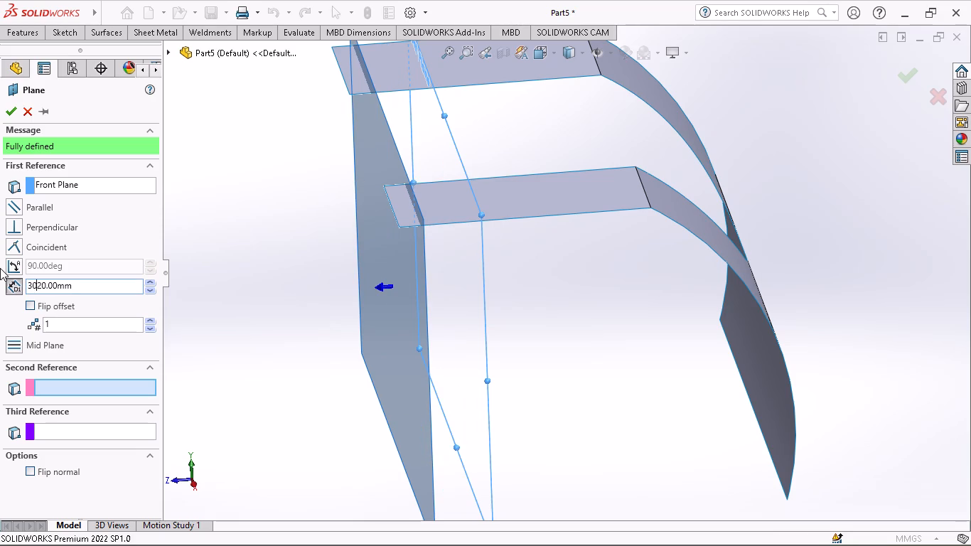
{"action": "key", "text": "BackSpace"}
{"action": "key", "text": "BackSpace"}
{"action": "key", "text": "Right"}
{"action": "key", "text": "BackSpace"}
{"action": "key", "text": "3"}
{"action": "key", "text": "Return"}
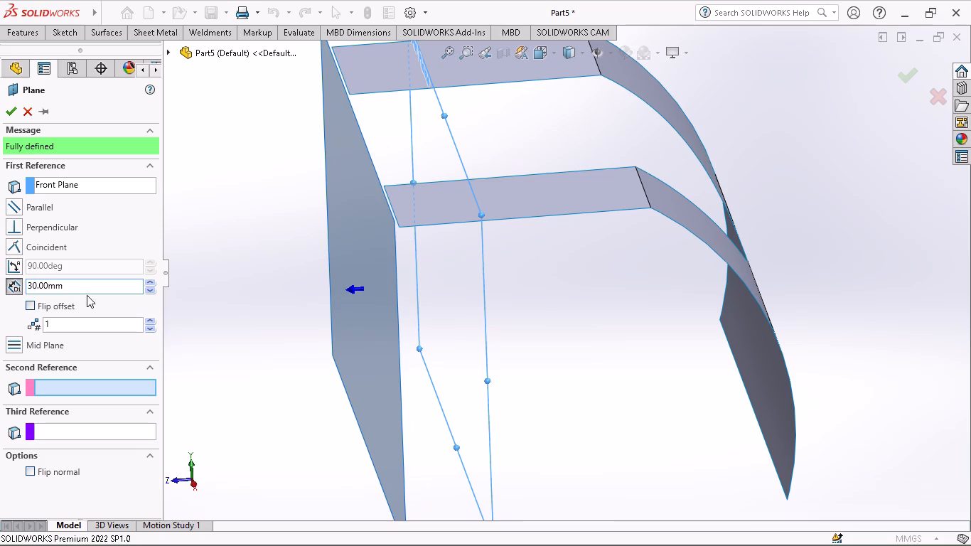
{"action": "left_click_drag", "start_coordinate": [38, 285], "coordinate": [10, 293]}
{"action": "type", "text": "29"}
{"action": "key", "text": "Return"}
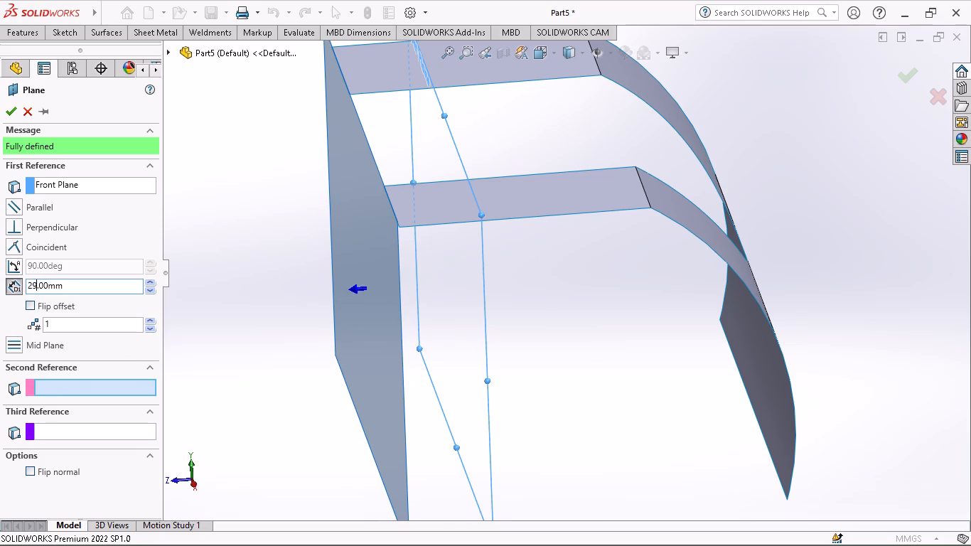
{"action": "left_click", "coordinate": [8, 107]}
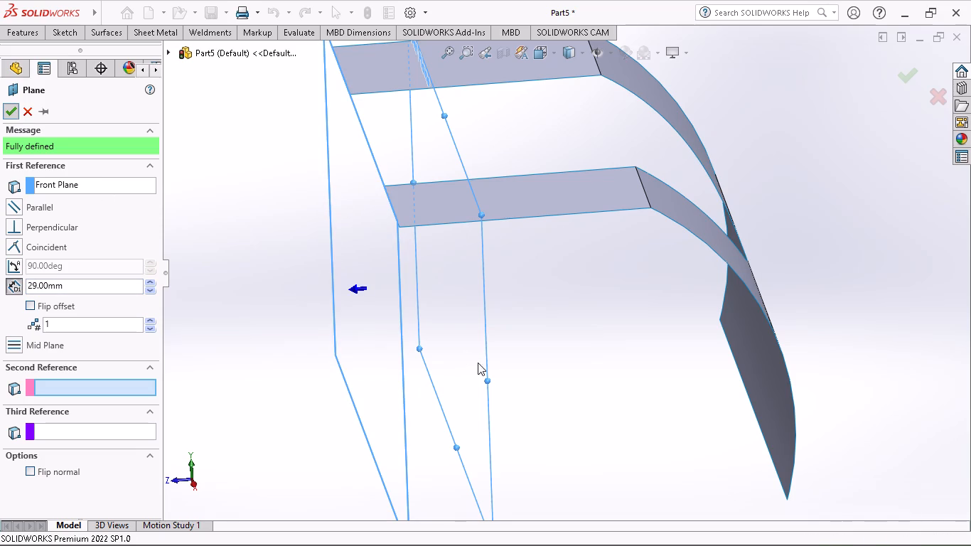
In a new sketch on the offset plane, draw a downward-bulging 3-point arc of about 46 mm radius between the cutout's upper corners.
{"action": "middle_click_drag", "start_coordinate": [470, 361], "coordinate": [560, 414]}
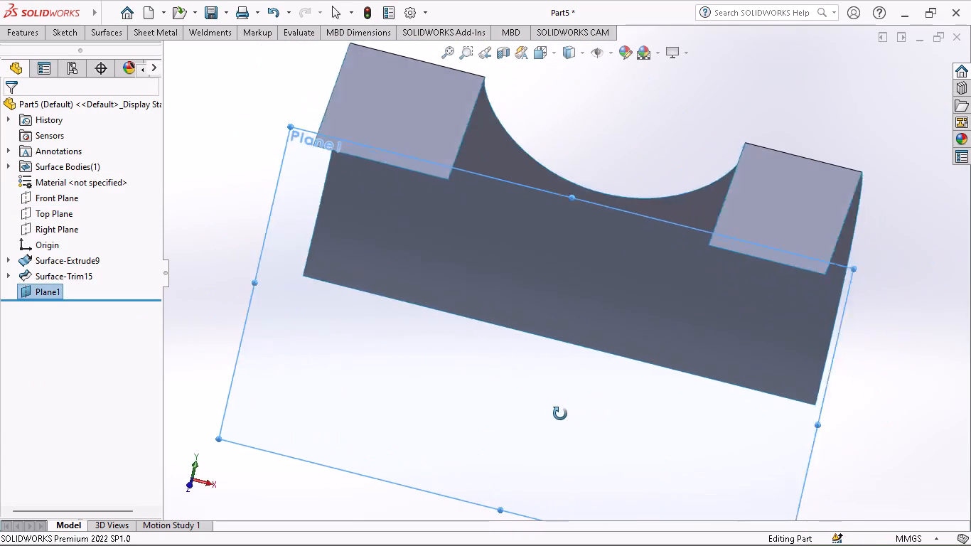
{"action": "middle_click_drag", "start_coordinate": [560, 414], "coordinate": [549, 384]}
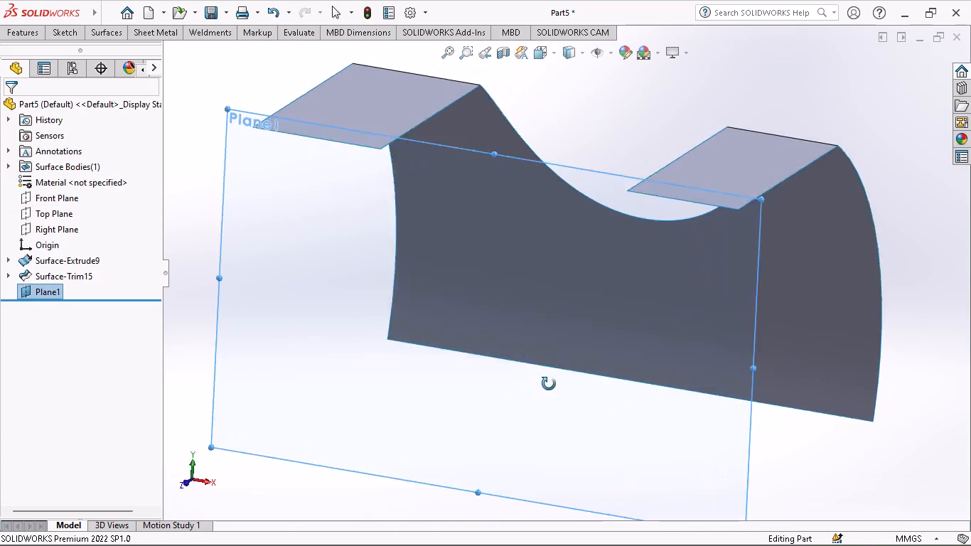
{"action": "middle_click_drag", "start_coordinate": [549, 384], "coordinate": [556, 357]}
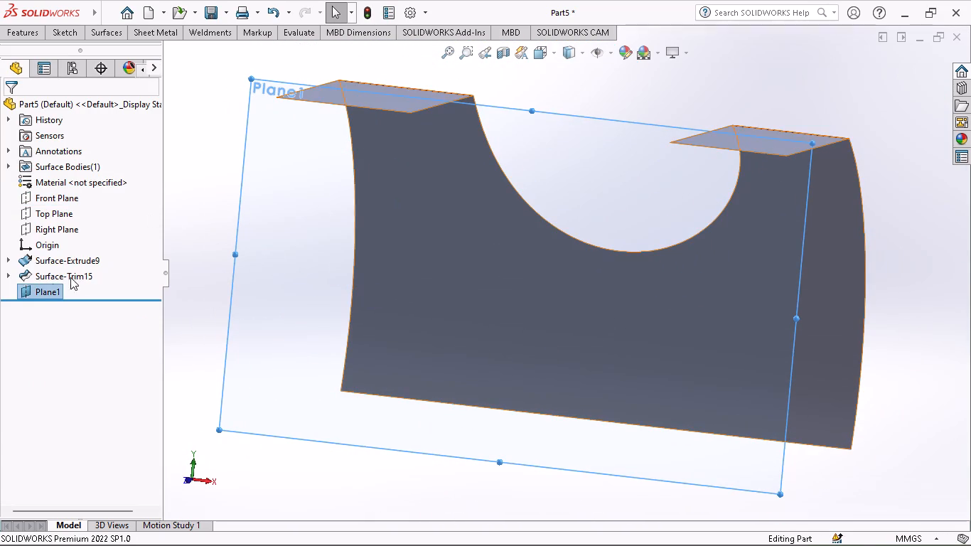
{"action": "left_click", "coordinate": [41, 290]}
{"action": "left_click", "coordinate": [54, 267]}
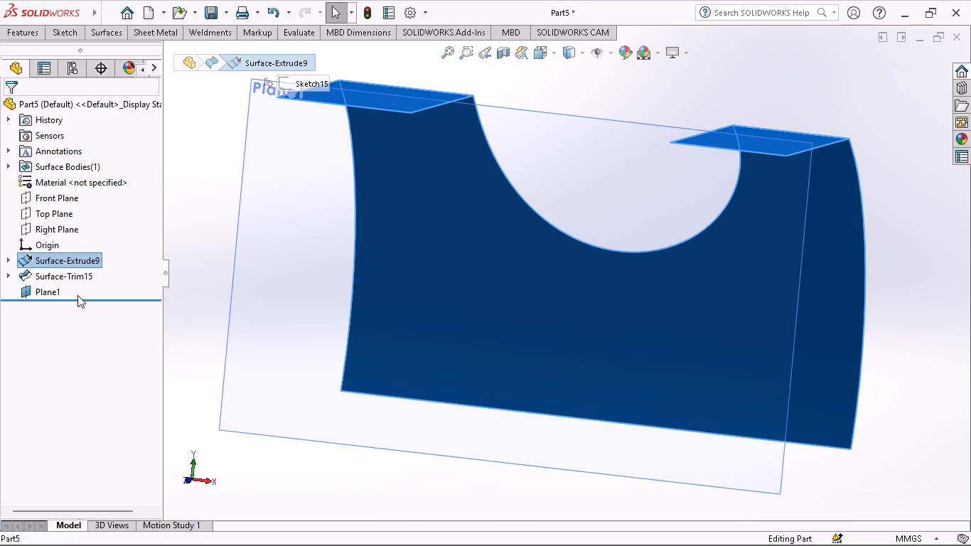
{"action": "left_click", "coordinate": [61, 294]}
{"action": "left_click", "coordinate": [75, 279]}
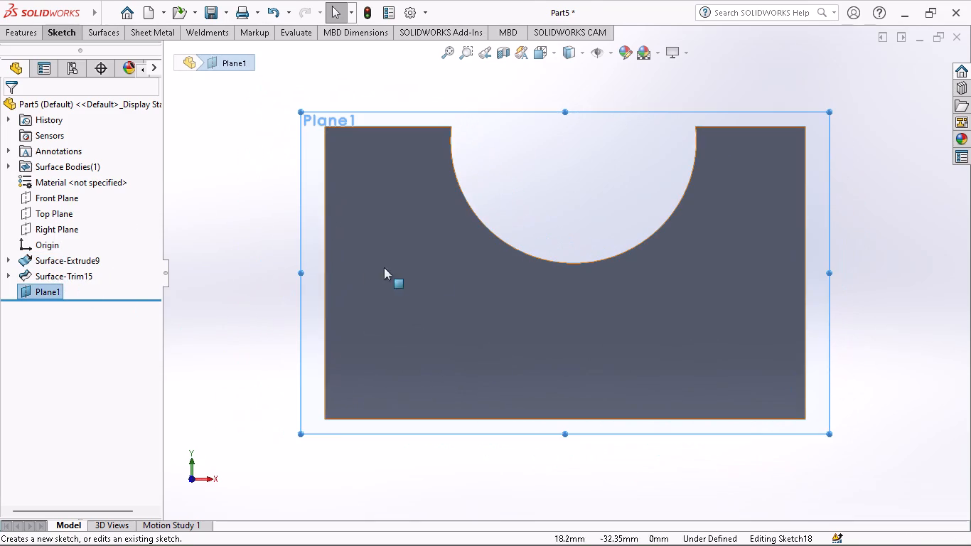
{"action": "left_click", "coordinate": [64, 29]}
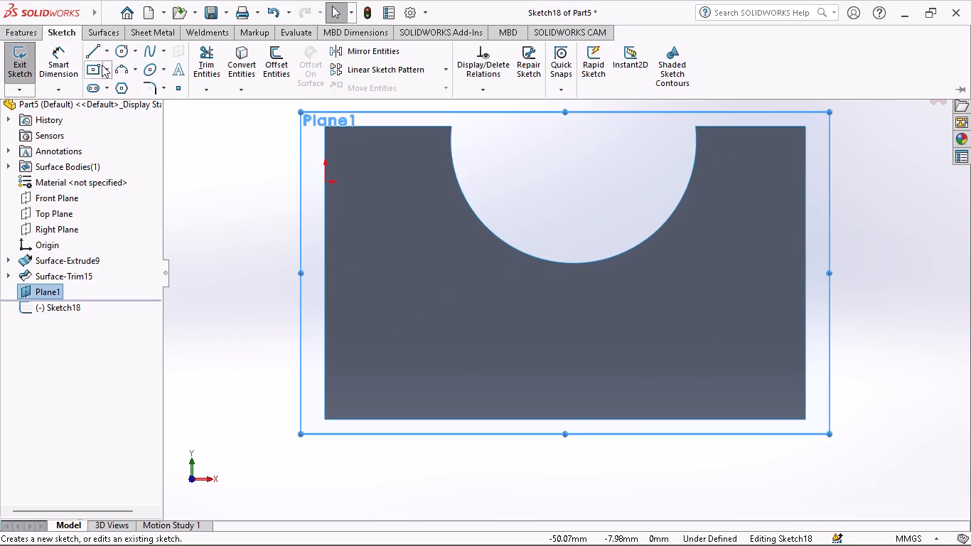
{"action": "left_click", "coordinate": [118, 72]}
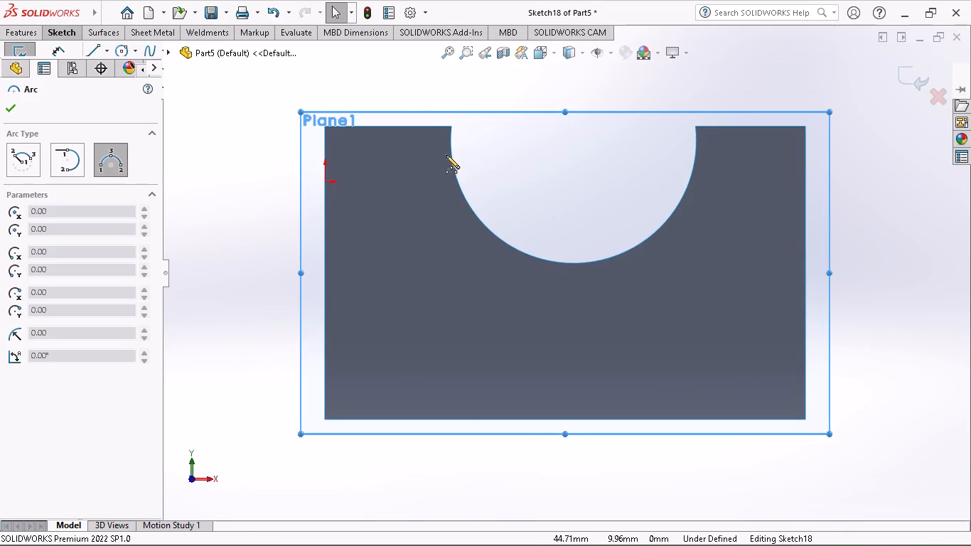
{"action": "left_click", "coordinate": [452, 127]}
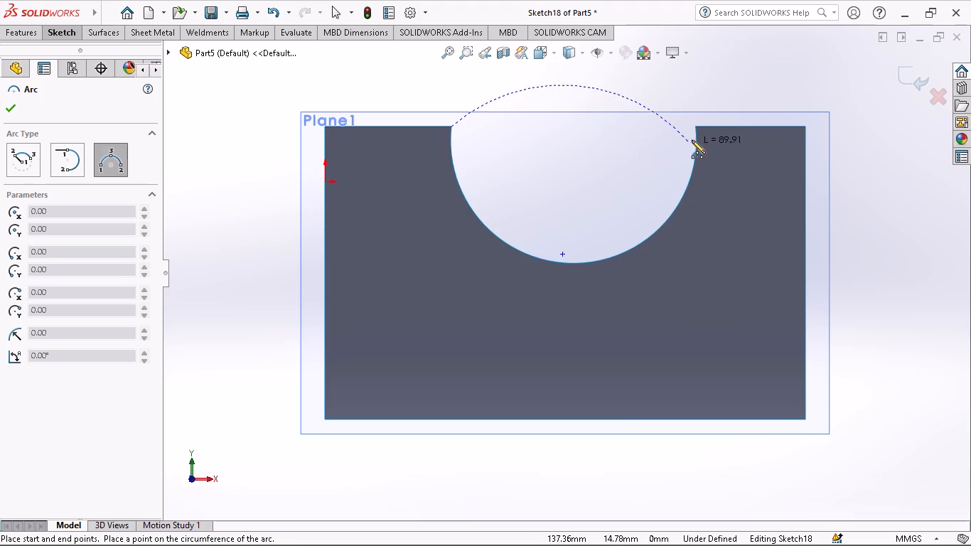
{"action": "left_click", "coordinate": [694, 129]}
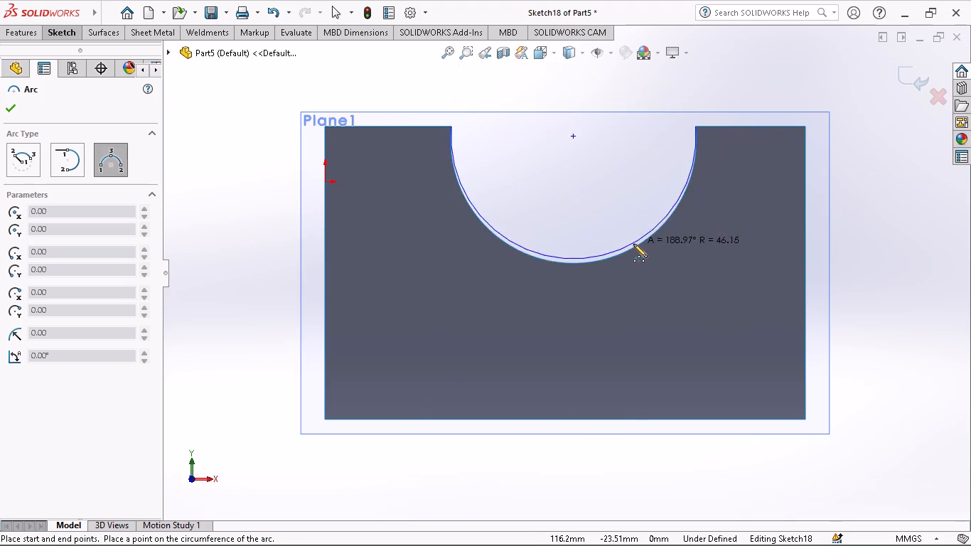
{"action": "left_click", "coordinate": [633, 250]}
{"action": "middle_click_drag", "start_coordinate": [668, 235], "coordinate": [645, 269]}
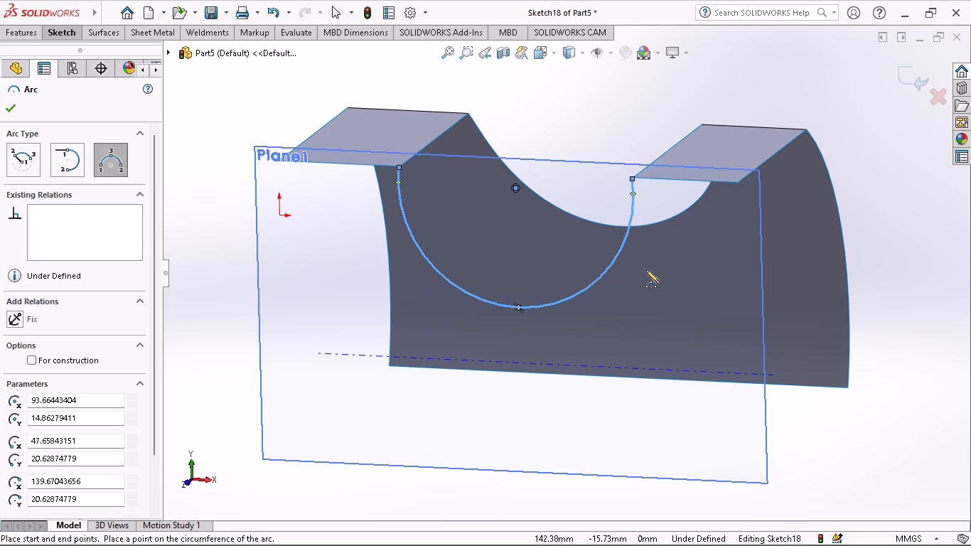
{"action": "middle_click_drag", "start_coordinate": [645, 269], "coordinate": [578, 310]}
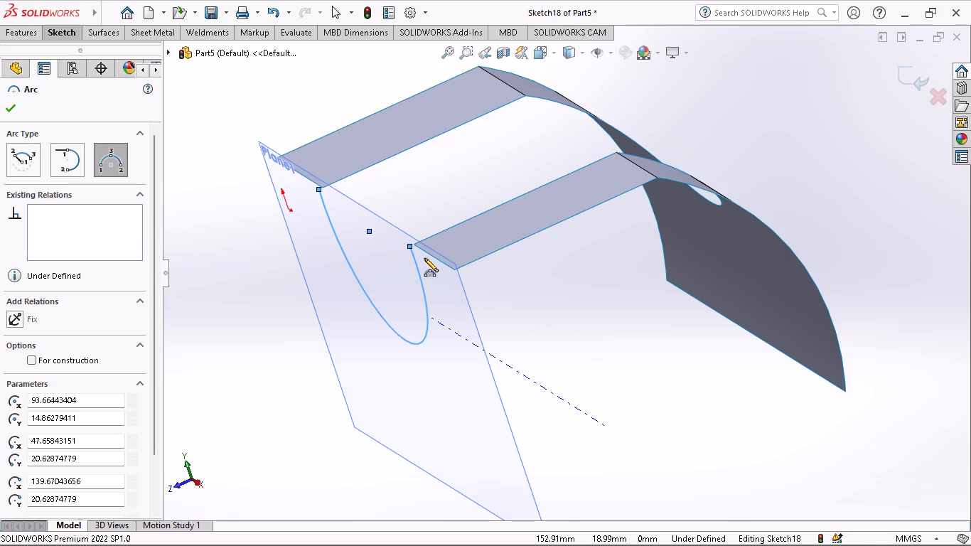
{"action": "key", "text": "Escape"}
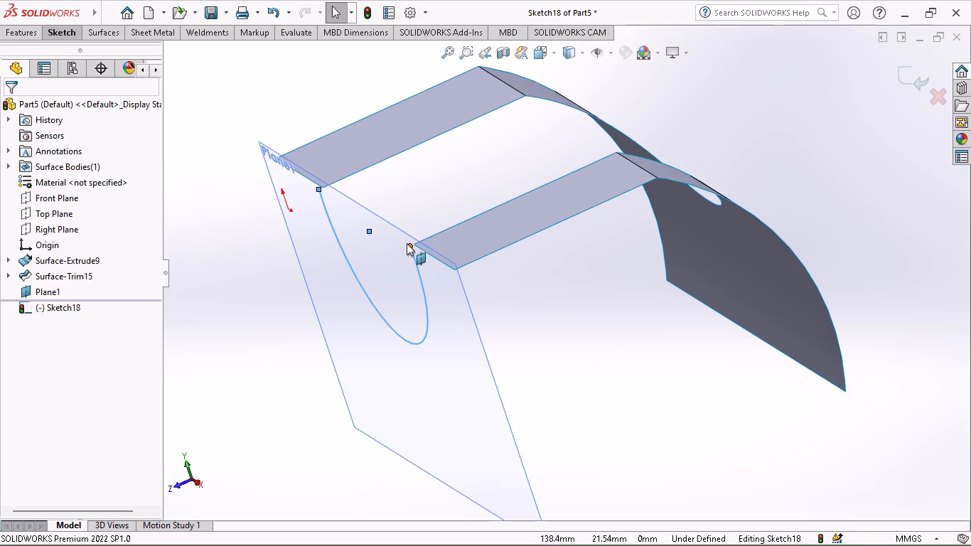
Extrude the arc sketch as a surface 179 mm deep, reversed from the offset plane through the cutout and past the curved face.
{"action": "left_click", "coordinate": [413, 259]}
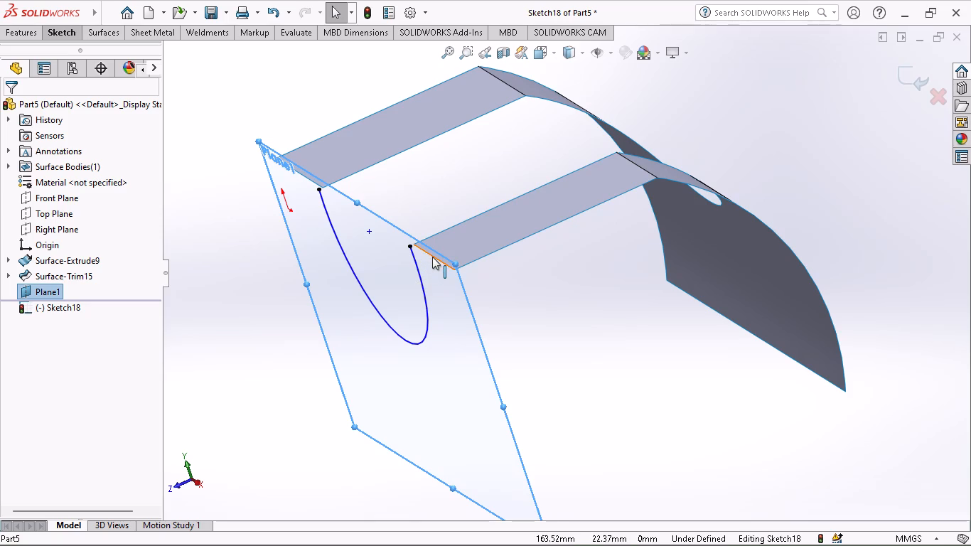
{"action": "left_click", "coordinate": [432, 257], "text": "shift"}
{"action": "key", "text": "Tab"}
{"action": "key", "text": "grave"}
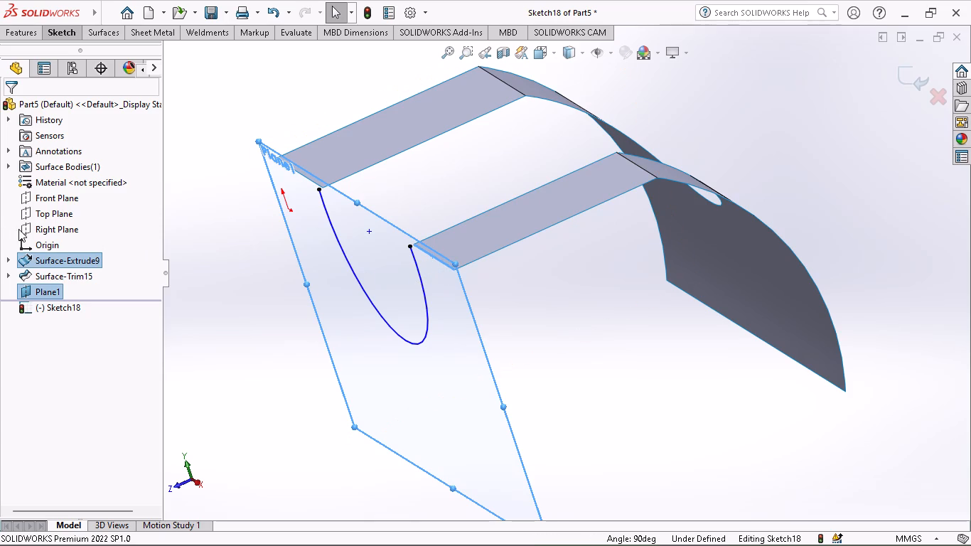
{"action": "left_click", "coordinate": [99, 30]}
{"action": "left_click", "coordinate": [36, 70]}
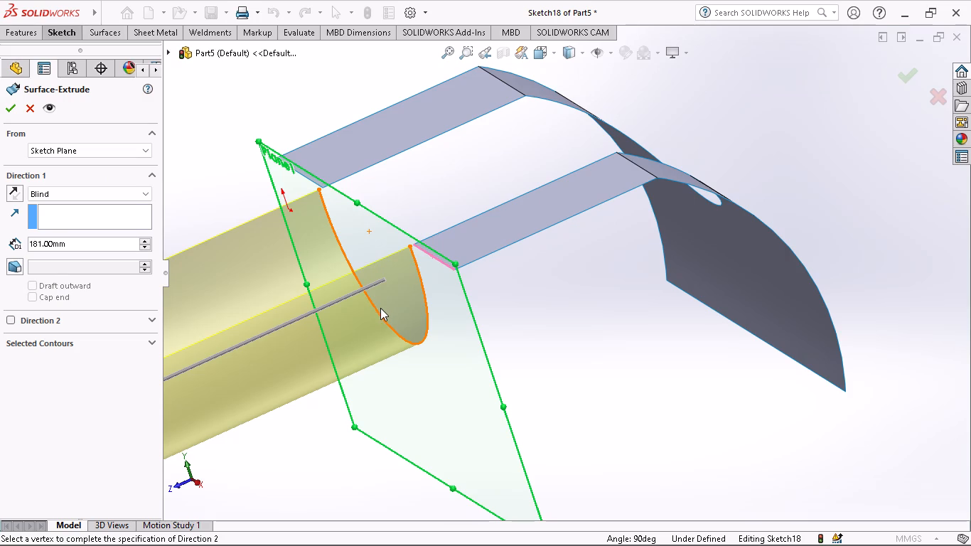
{"action": "scroll", "coordinate": [377, 309], "scroll_direction": "up", "scroll_amount": 4, "text": "ctrl"}
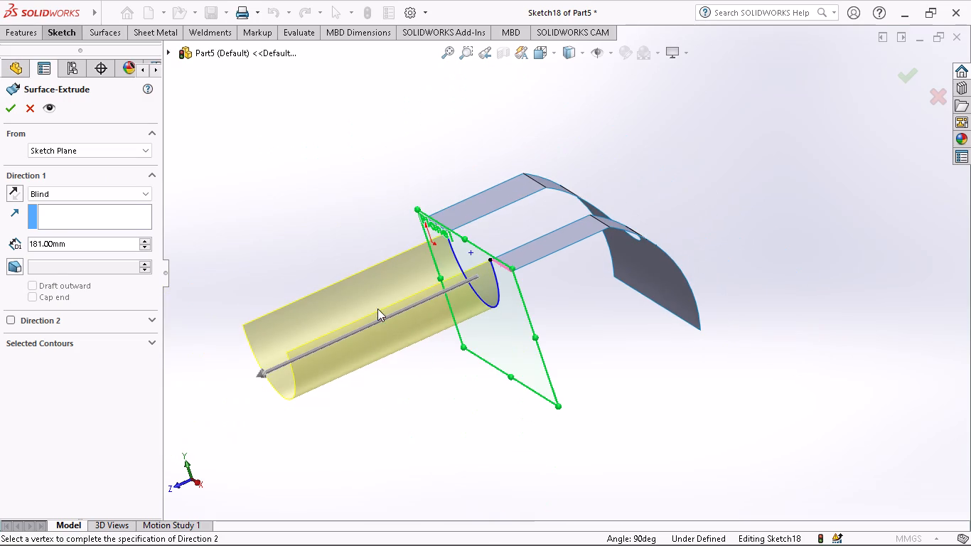
{"action": "left_click_drag", "start_coordinate": [257, 378], "coordinate": [751, 230]}
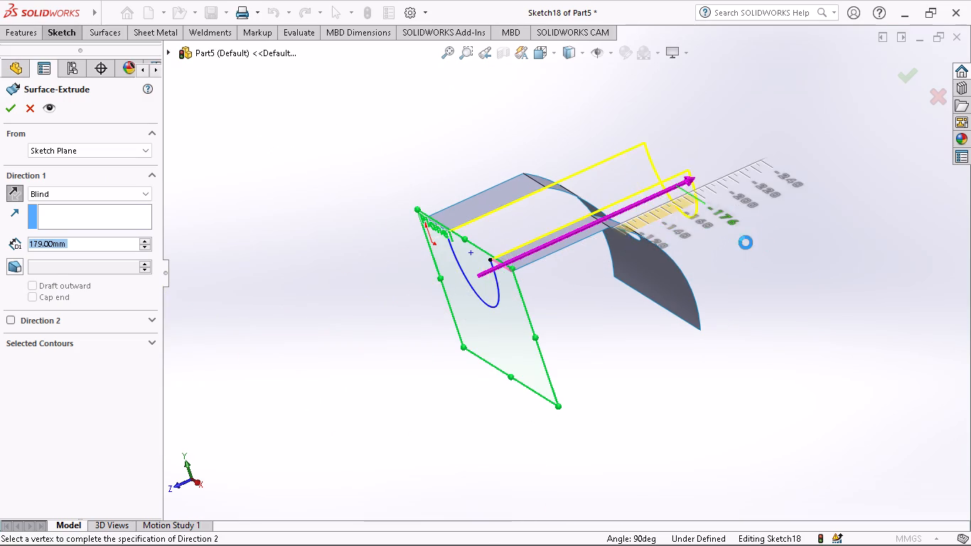
{"action": "middle_click_drag", "start_coordinate": [725, 262], "coordinate": [678, 290]}
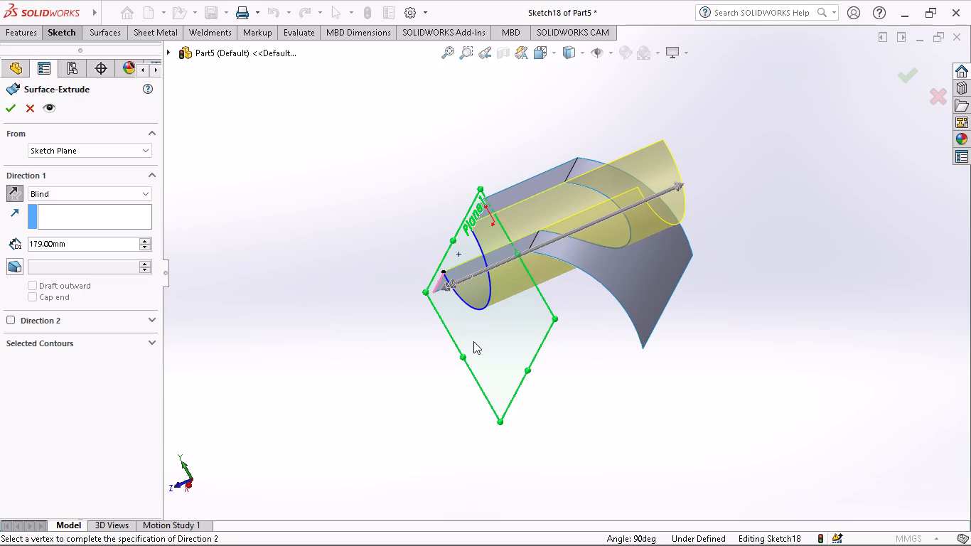
{"action": "left_click", "coordinate": [6, 98]}
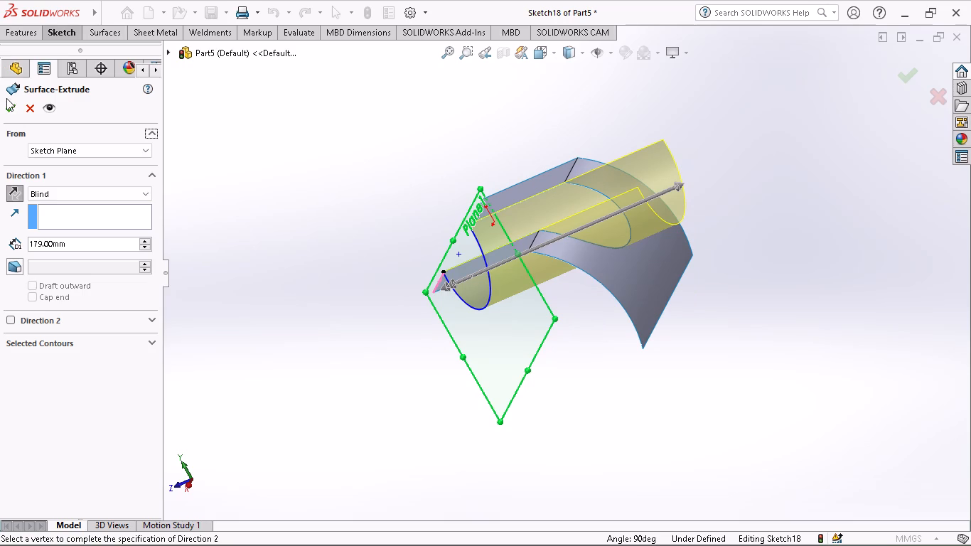
{"action": "left_click", "coordinate": [9, 103]}
Standard-trim the extruded arc surface using the main trimmed surface as trim tool, removing the portion that projects beyond the curved face.
{"action": "middle_click_drag", "start_coordinate": [716, 250], "coordinate": [728, 289]}
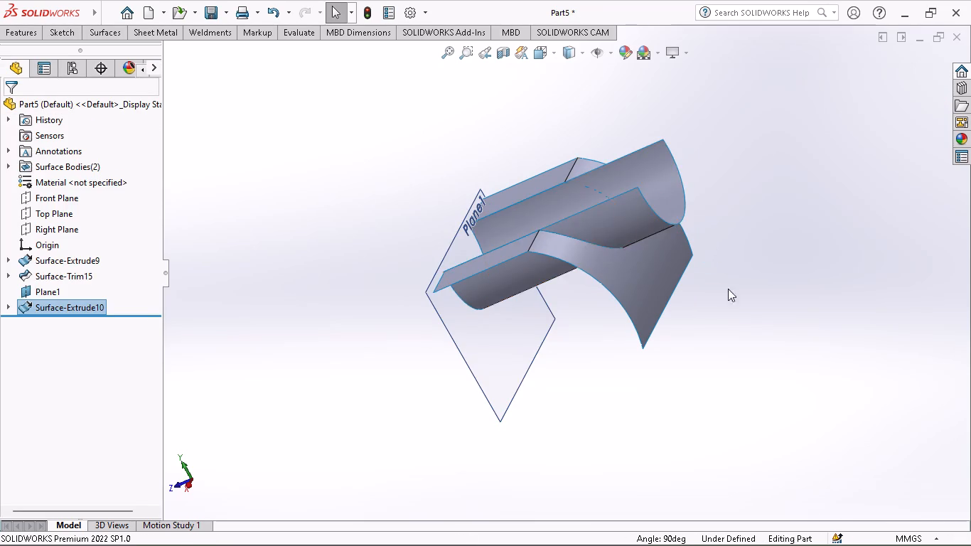
{"action": "middle_click_drag", "start_coordinate": [728, 289], "coordinate": [684, 242]}
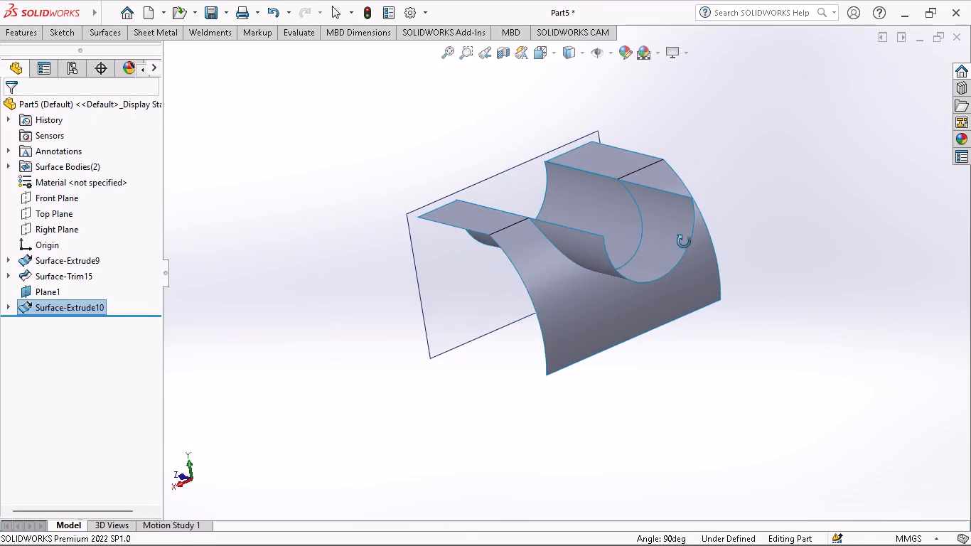
{"action": "middle_click_drag", "start_coordinate": [684, 242], "coordinate": [701, 246]}
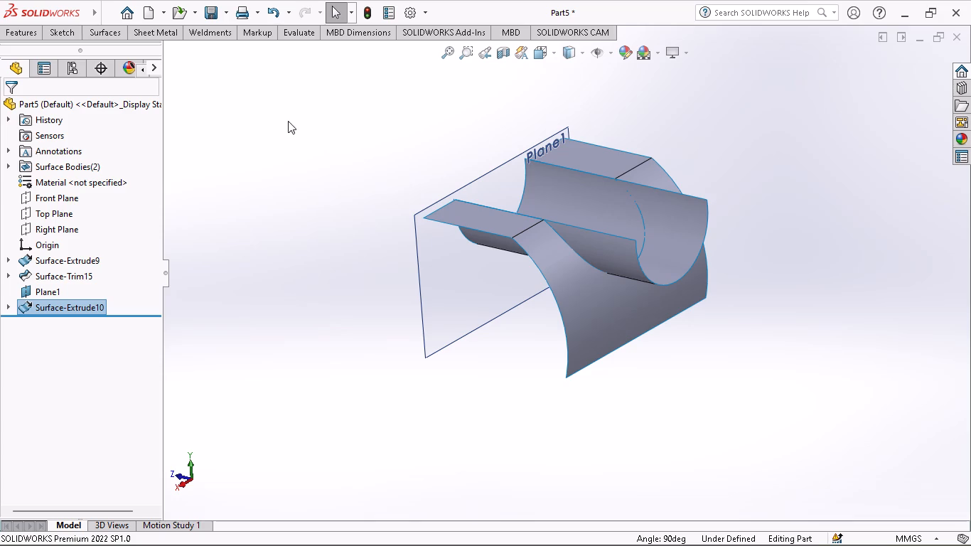
{"action": "left_click", "coordinate": [98, 41]}
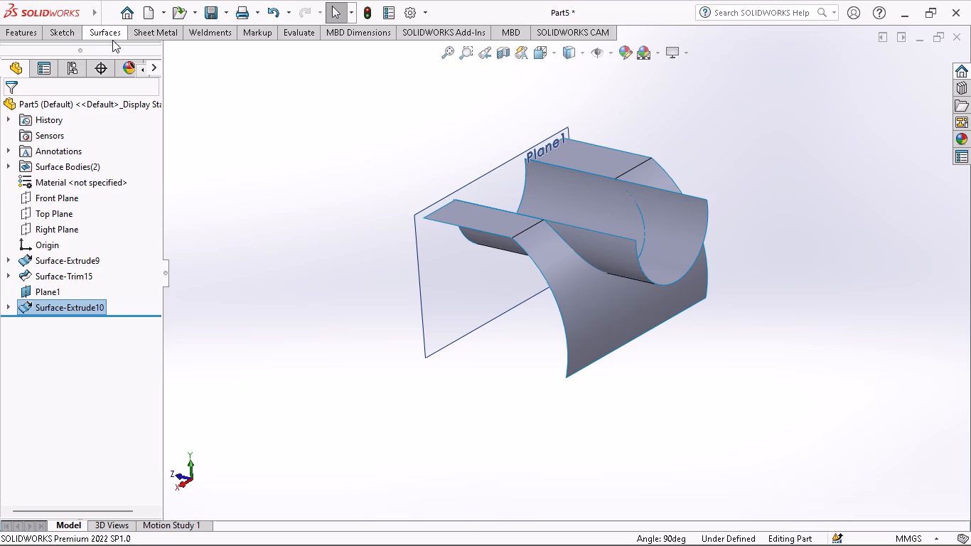
{"action": "left_click", "coordinate": [112, 39]}
{"action": "left_click", "coordinate": [520, 70]}
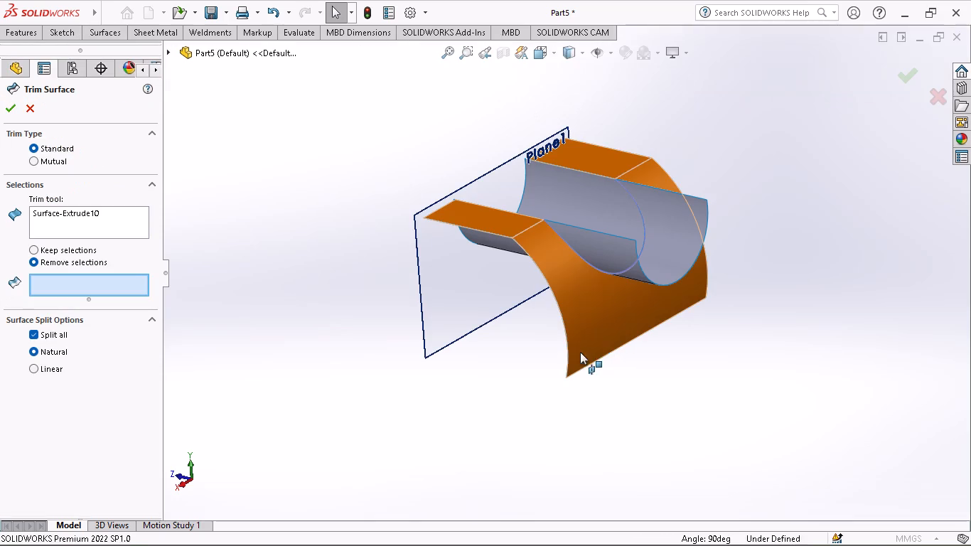
{"action": "left_click", "coordinate": [587, 338]}
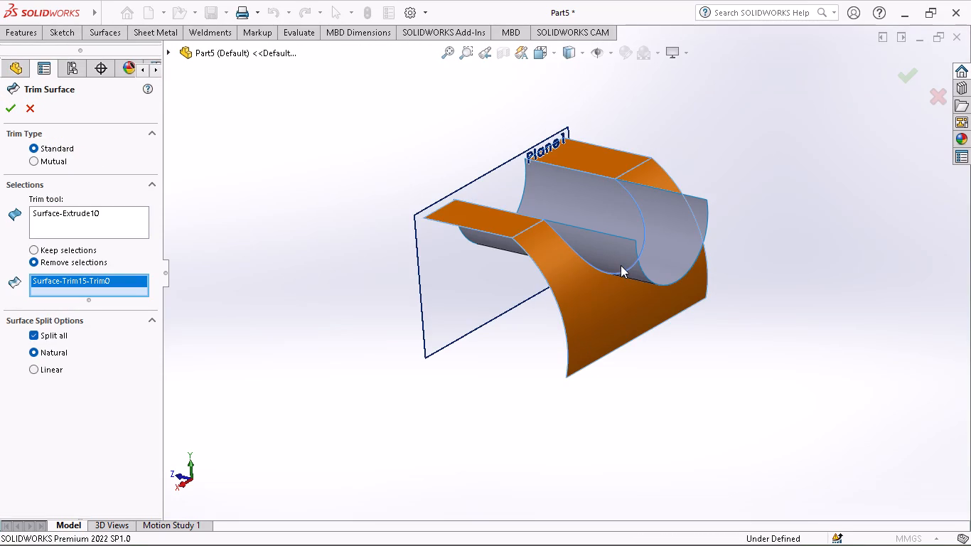
{"action": "left_click", "coordinate": [621, 265]}
{"action": "left_click", "coordinate": [621, 257]}
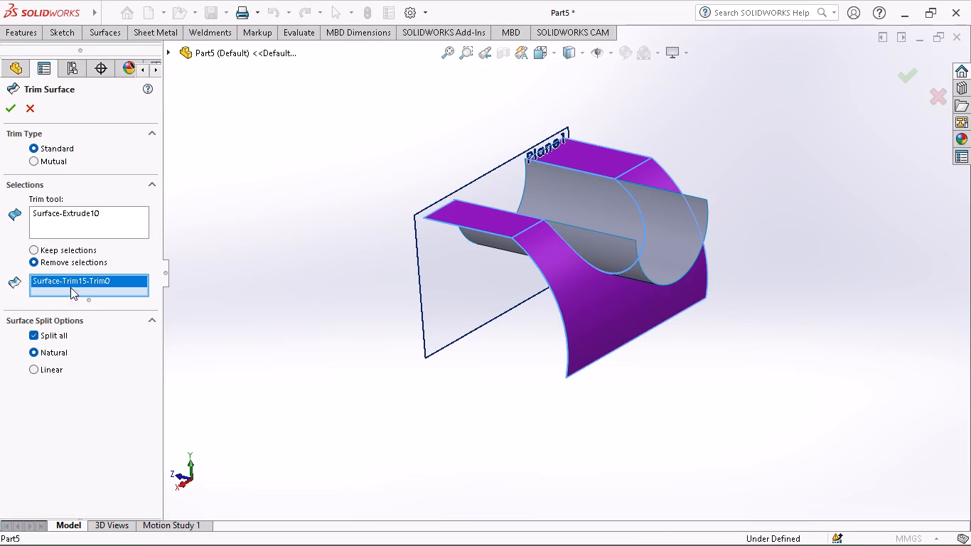
{"action": "right_click", "coordinate": [71, 282]}
{"action": "left_click", "coordinate": [90, 304]}
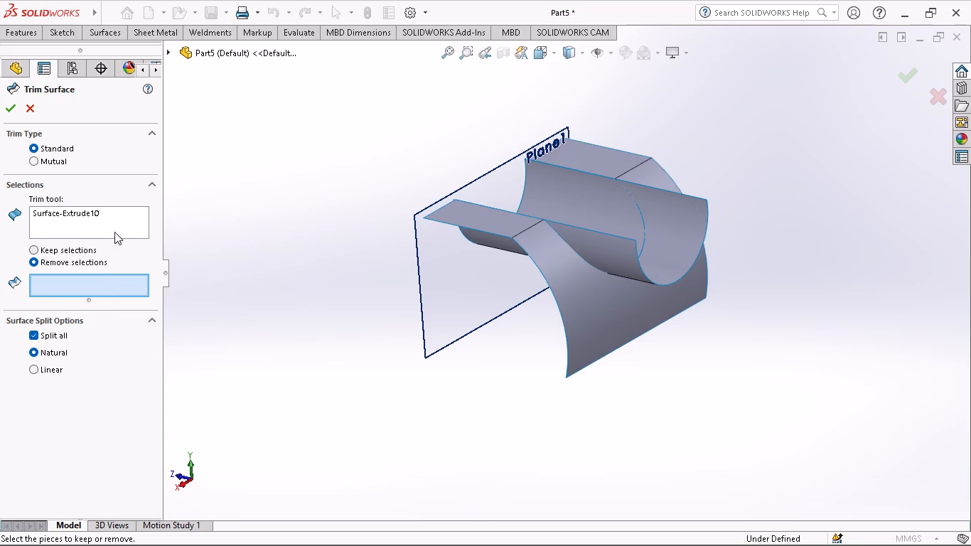
{"action": "left_click", "coordinate": [105, 222]}
{"action": "left_click", "coordinate": [574, 293]}
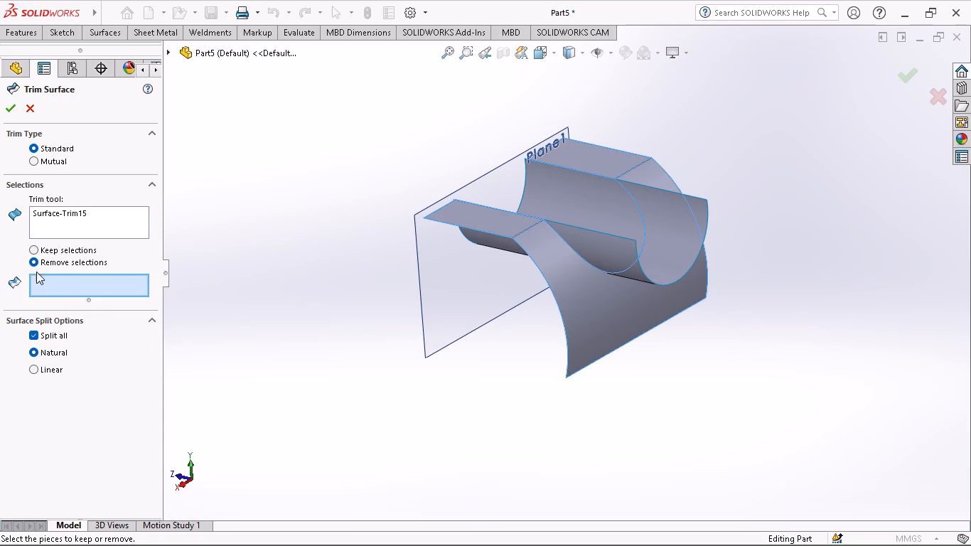
{"action": "left_click", "coordinate": [630, 260]}
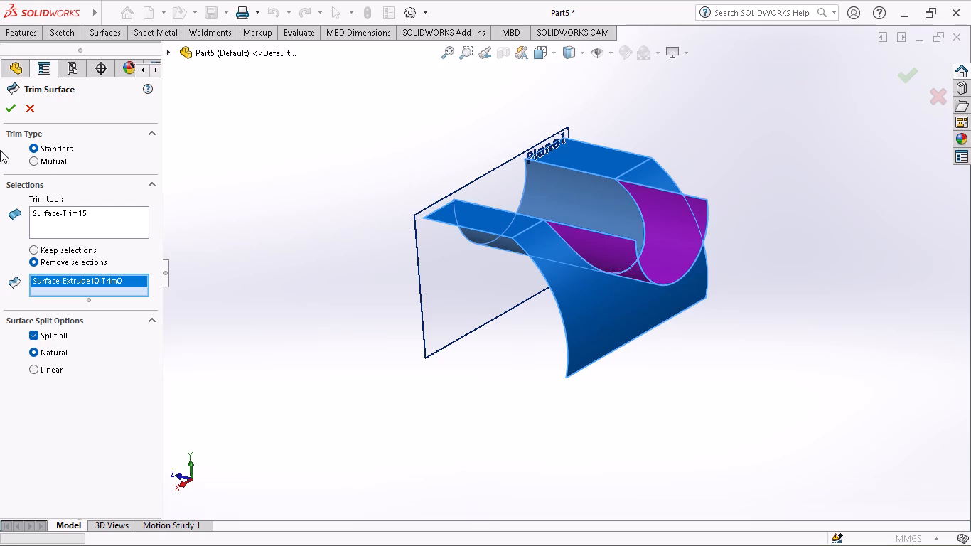
{"action": "left_click", "coordinate": [6, 109]}
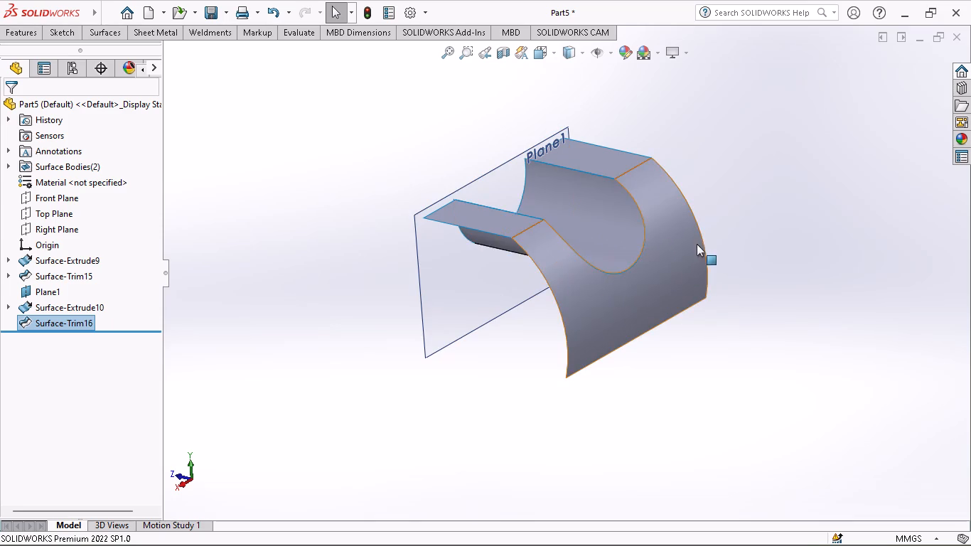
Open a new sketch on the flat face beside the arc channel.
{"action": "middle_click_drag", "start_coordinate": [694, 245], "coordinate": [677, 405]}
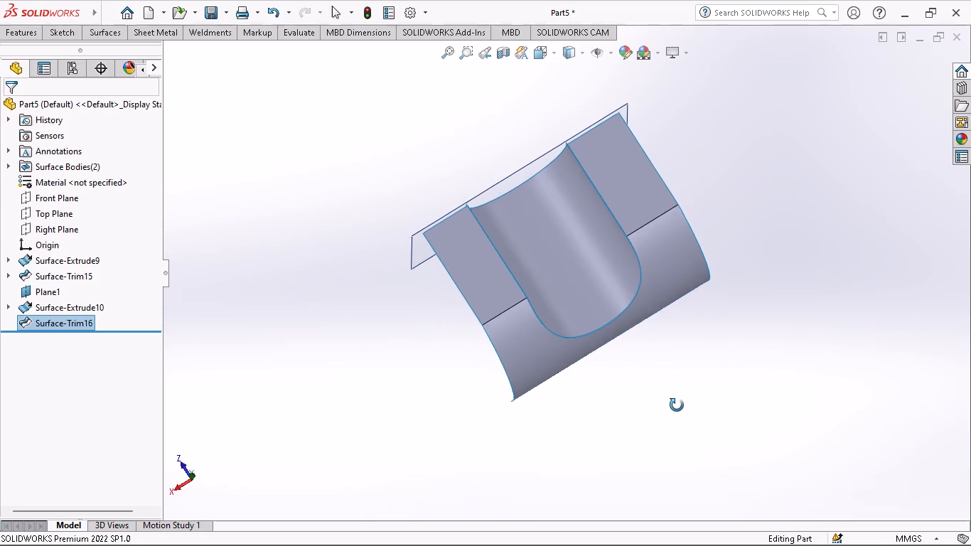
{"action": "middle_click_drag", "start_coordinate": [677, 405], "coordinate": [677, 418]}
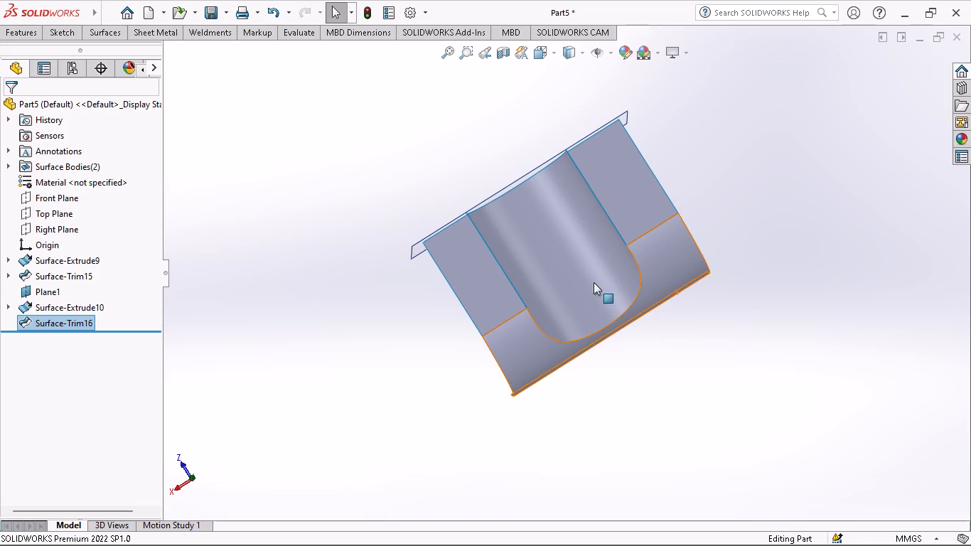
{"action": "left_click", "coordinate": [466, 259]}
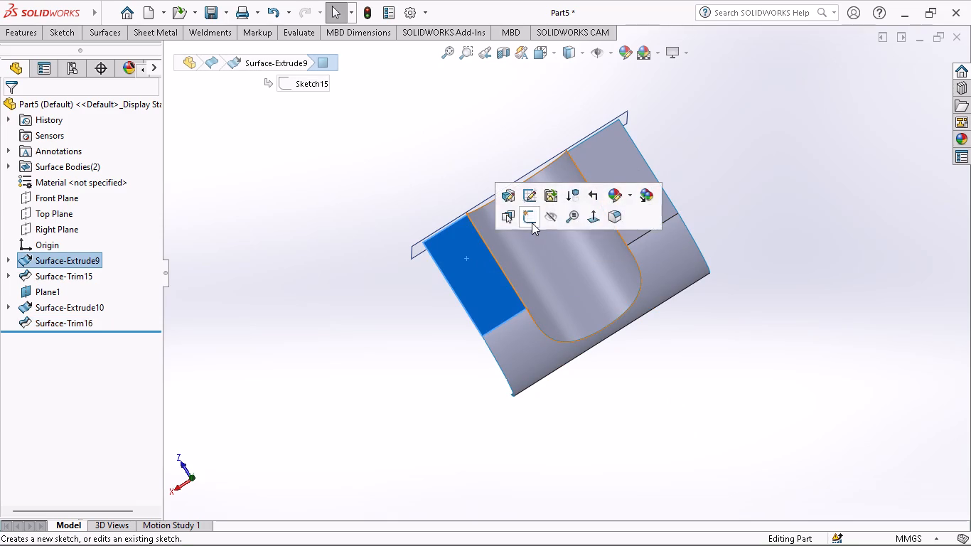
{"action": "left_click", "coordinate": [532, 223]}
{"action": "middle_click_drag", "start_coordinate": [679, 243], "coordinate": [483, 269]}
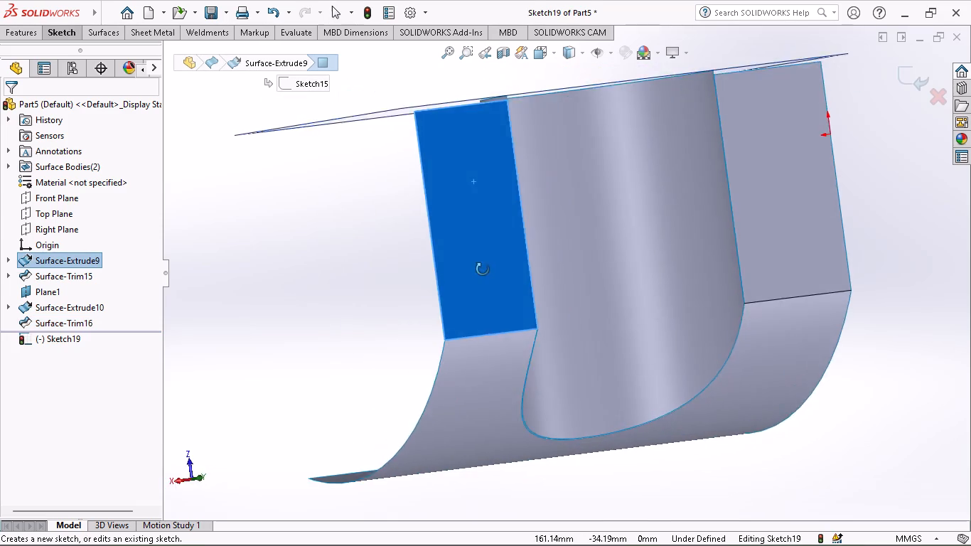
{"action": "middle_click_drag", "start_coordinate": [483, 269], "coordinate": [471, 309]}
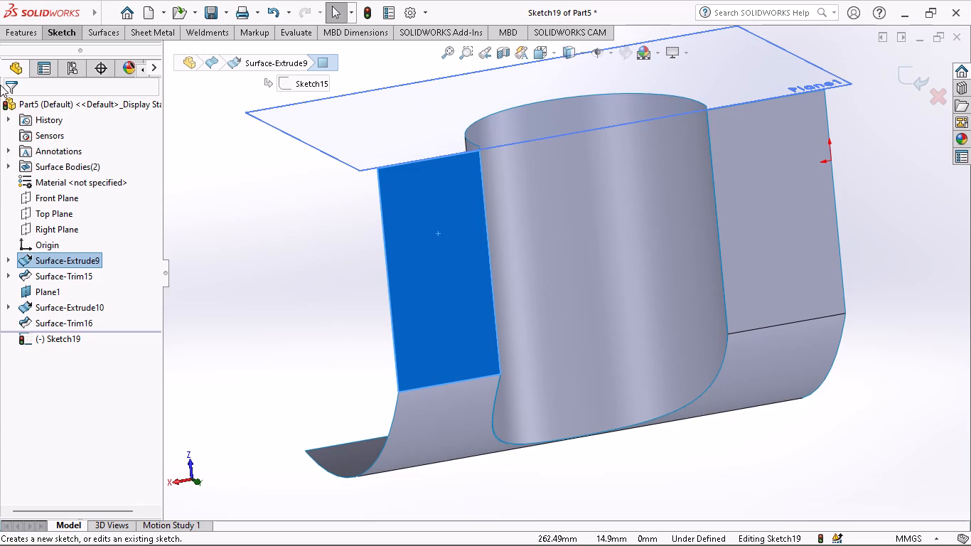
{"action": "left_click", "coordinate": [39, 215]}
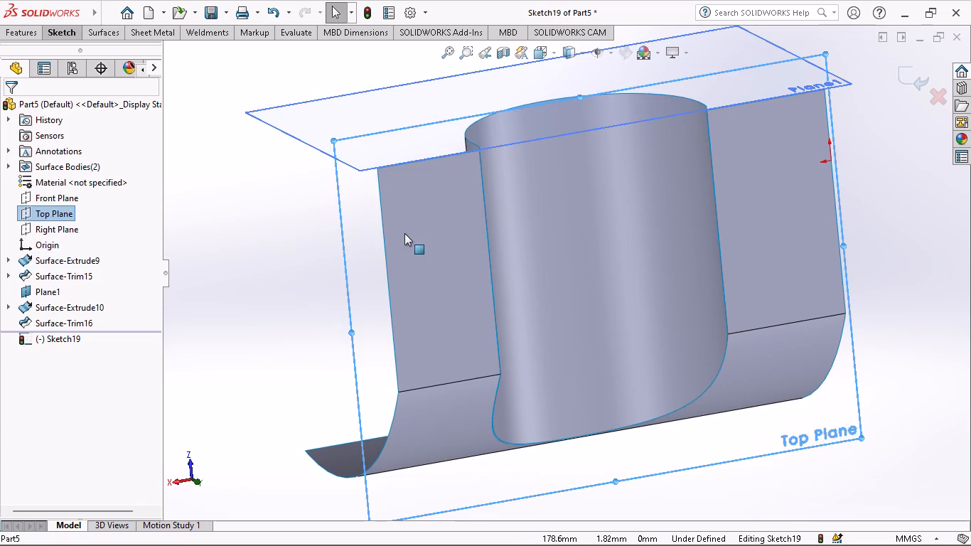
Hide the offset reference plane Plane1.
{"action": "middle_click_drag", "start_coordinate": [407, 232], "coordinate": [477, 213]}
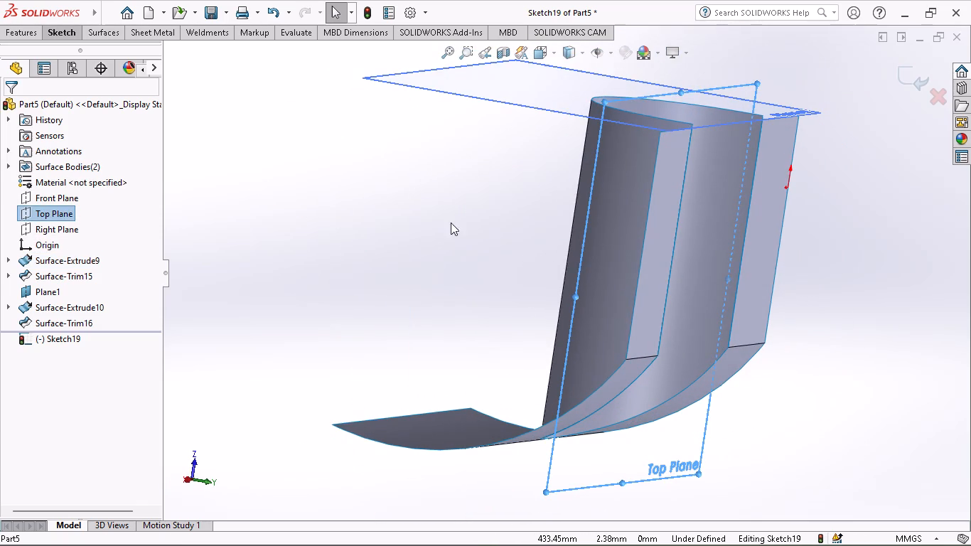
{"action": "left_click", "coordinate": [517, 102]}
{"action": "right_click", "coordinate": [518, 105]}
{"action": "left_click", "coordinate": [439, 153]}
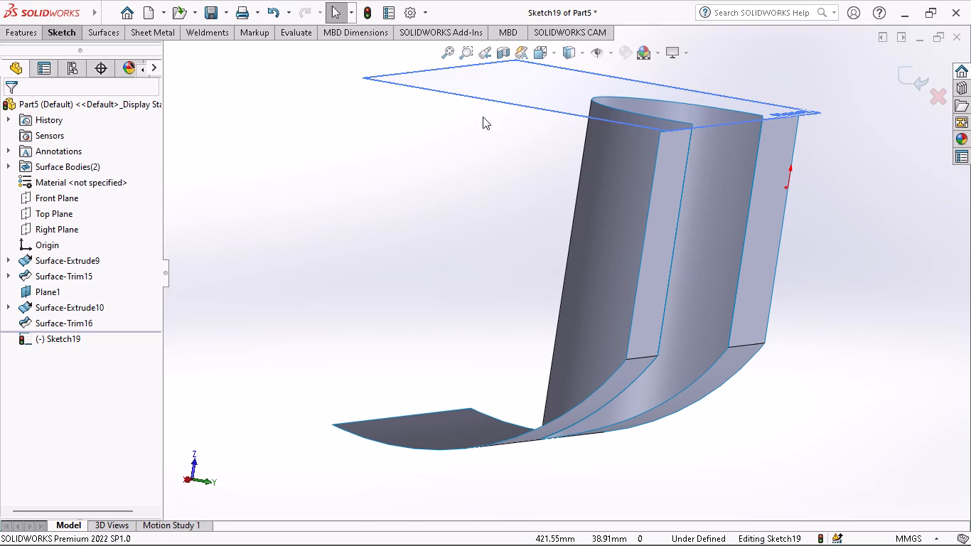
{"action": "left_click", "coordinate": [484, 102]}
{"action": "right_click", "coordinate": [488, 107]}
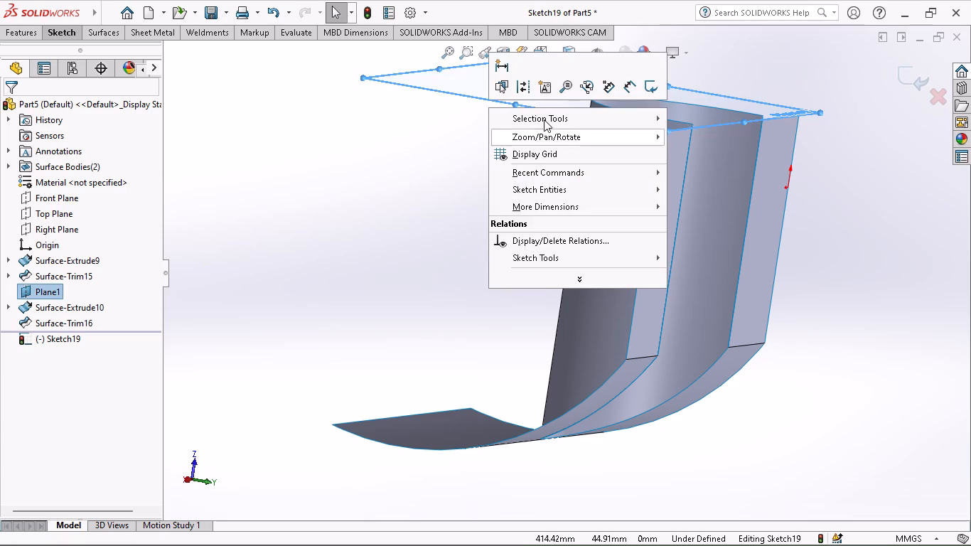
{"action": "left_click", "coordinate": [331, 155]}
{"action": "right_click", "coordinate": [54, 288]}
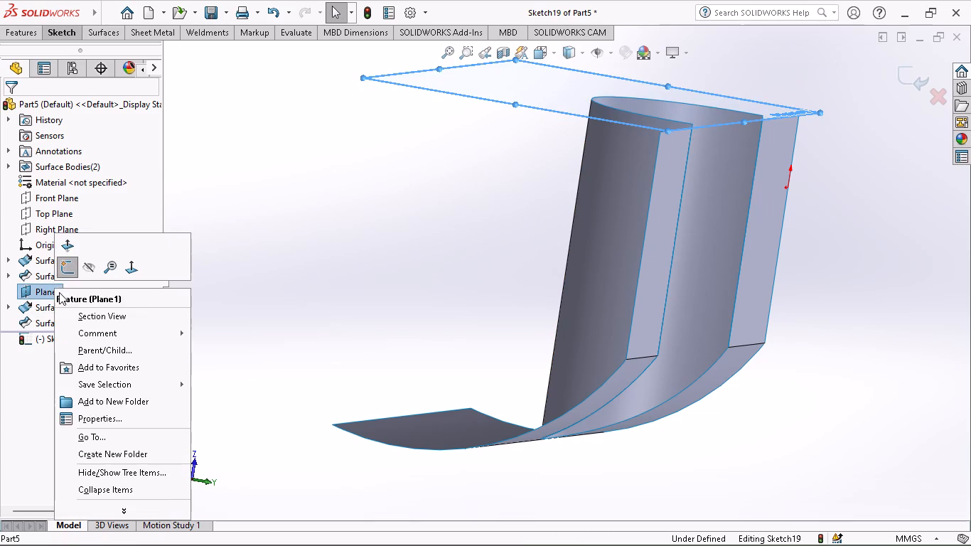
{"action": "left_click", "coordinate": [98, 269]}
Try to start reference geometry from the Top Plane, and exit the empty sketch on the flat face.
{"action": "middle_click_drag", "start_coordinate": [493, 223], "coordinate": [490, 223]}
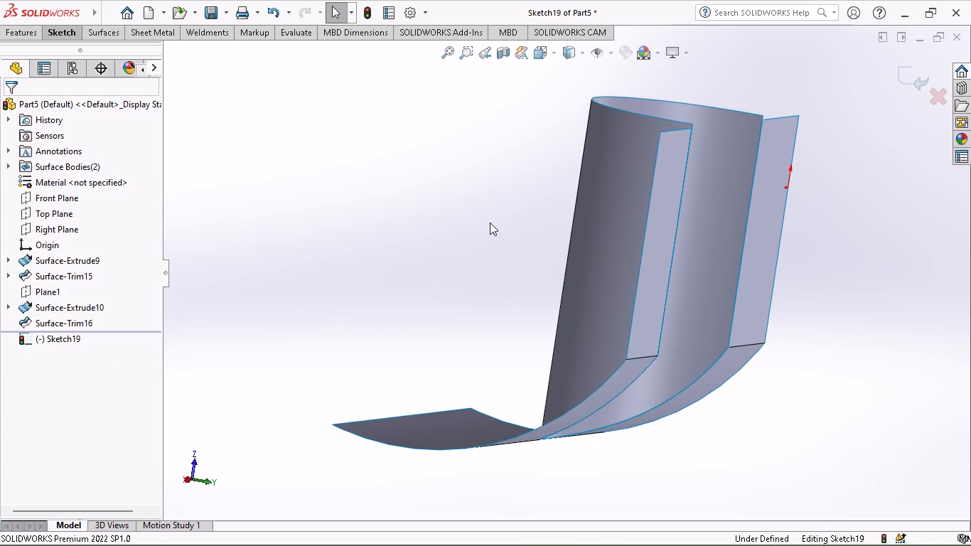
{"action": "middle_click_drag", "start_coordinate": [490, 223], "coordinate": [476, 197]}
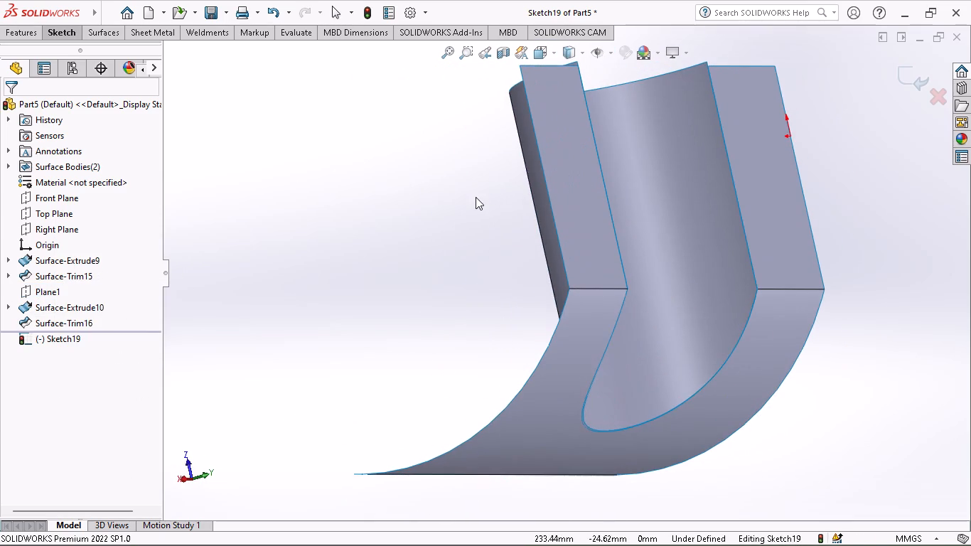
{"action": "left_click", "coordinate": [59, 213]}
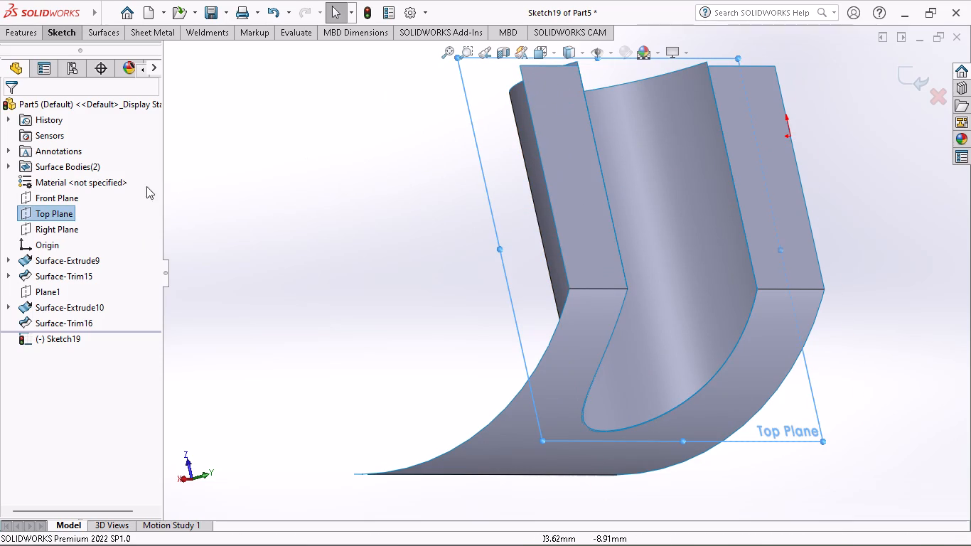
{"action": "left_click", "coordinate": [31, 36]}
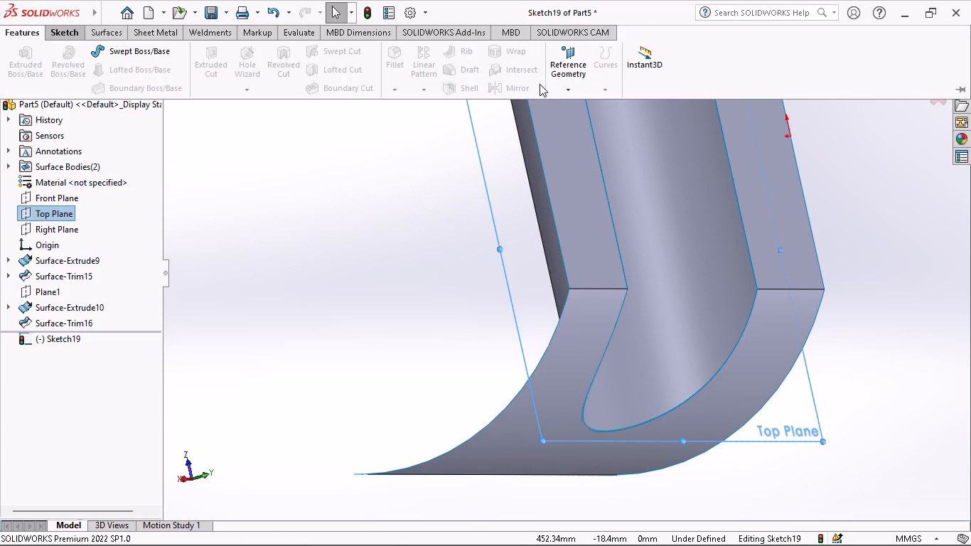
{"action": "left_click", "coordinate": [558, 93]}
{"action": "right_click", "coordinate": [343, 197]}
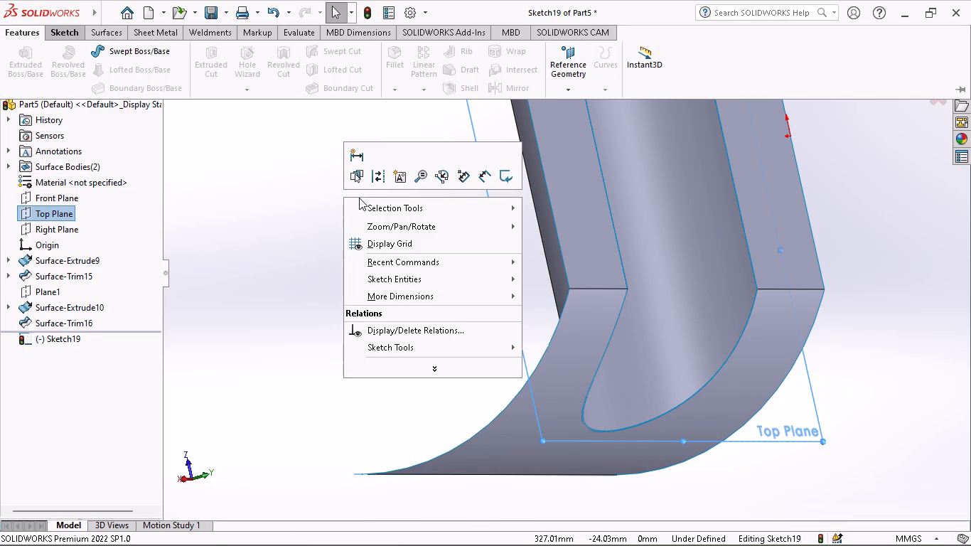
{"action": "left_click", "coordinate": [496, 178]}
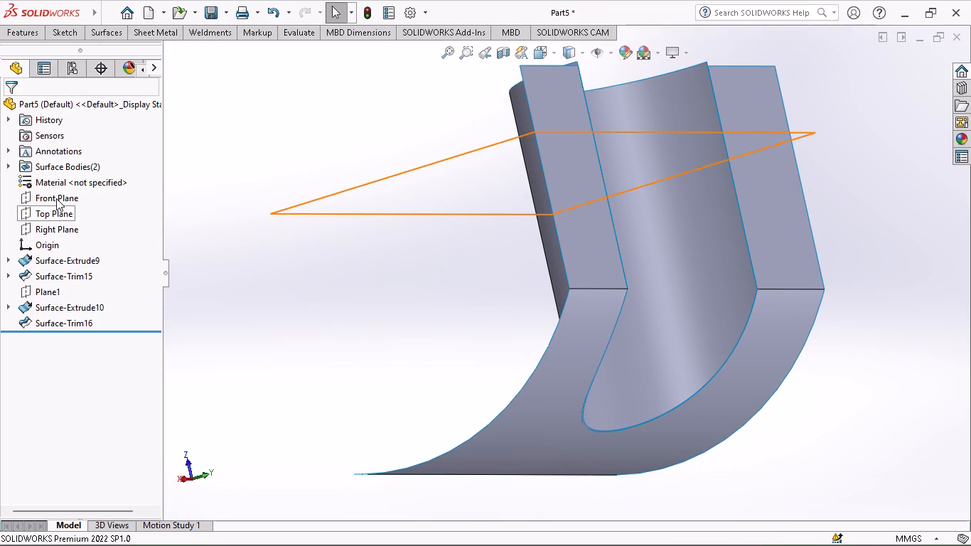
Create a reference plane offset 35 mm from the Top Plane, with the offset flipped toward the arc channel's outer side.
{"action": "left_click", "coordinate": [54, 222]}
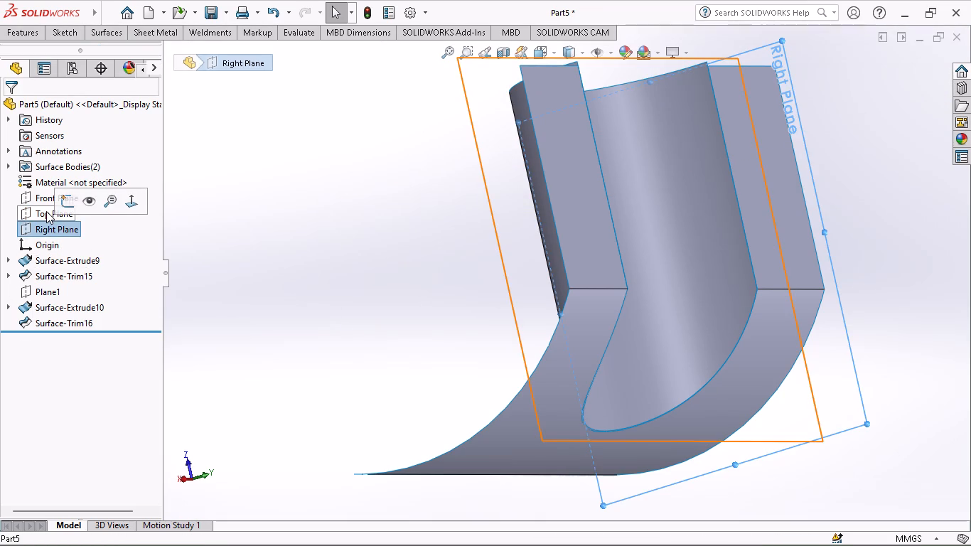
{"action": "left_click", "coordinate": [46, 211]}
{"action": "left_click", "coordinate": [26, 36]}
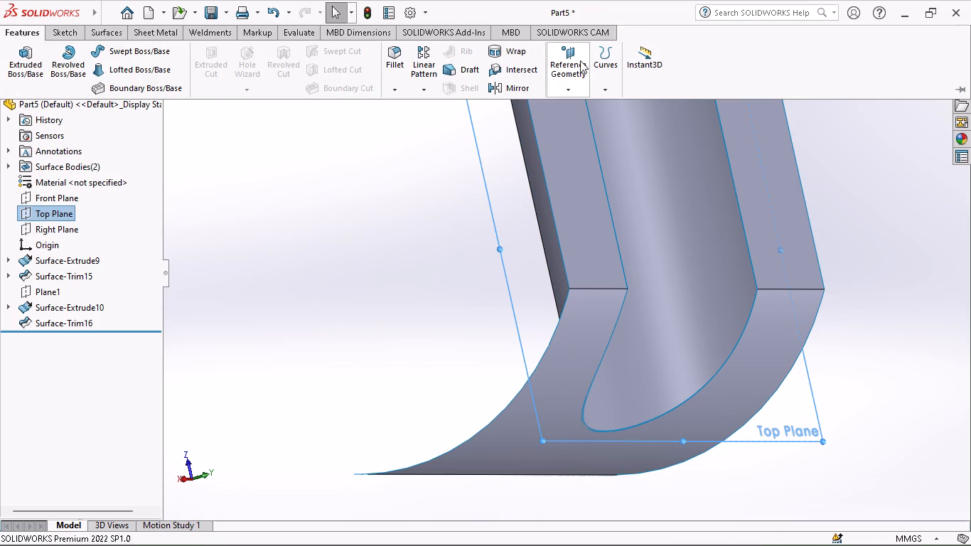
{"action": "left_click", "coordinate": [551, 81]}
{"action": "left_click", "coordinate": [575, 107]}
{"action": "middle_click_drag", "start_coordinate": [621, 235], "coordinate": [670, 247]}
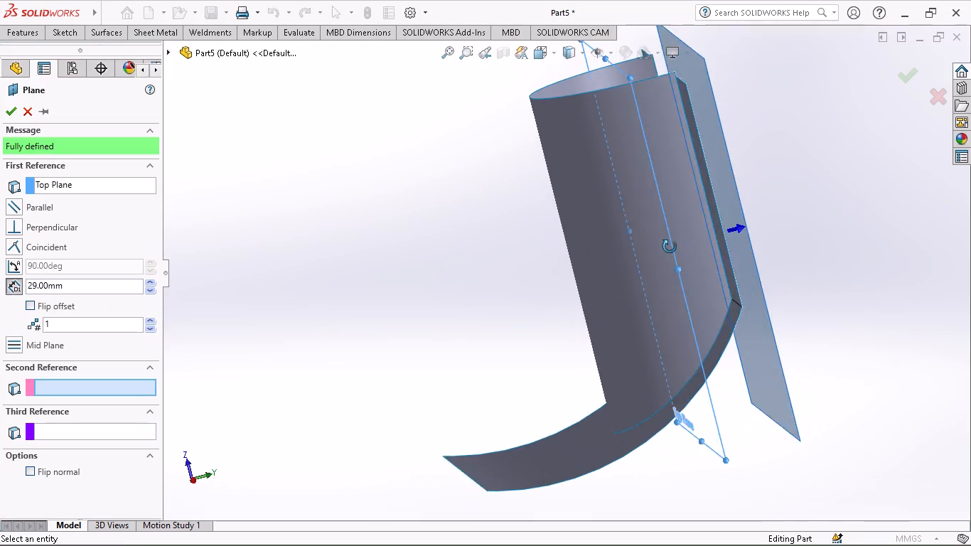
{"action": "middle_click_drag", "start_coordinate": [670, 247], "coordinate": [658, 249]}
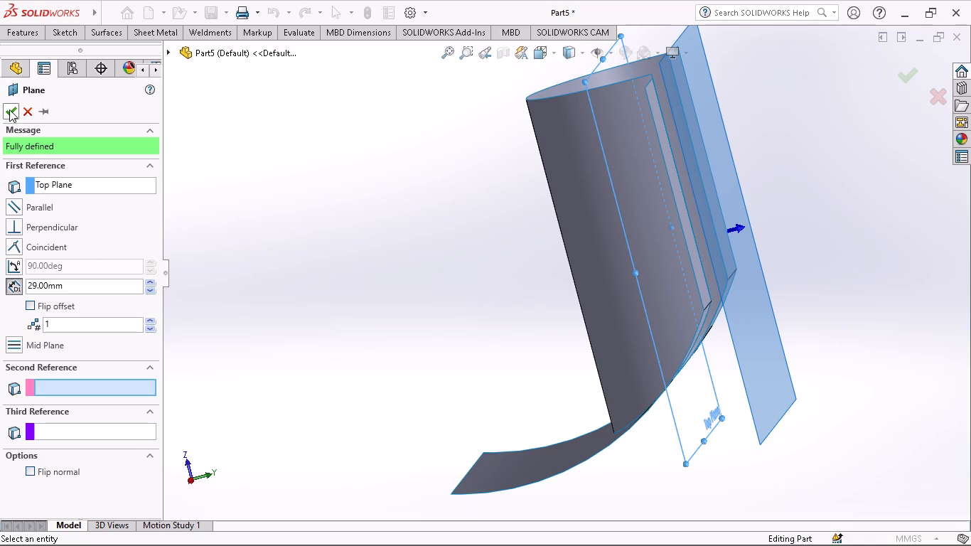
{"action": "left_click", "coordinate": [736, 230]}
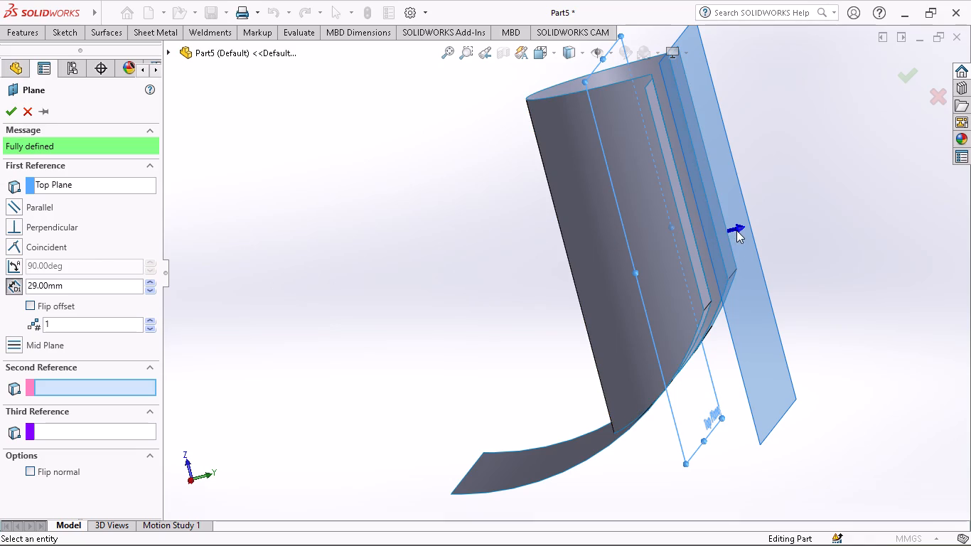
{"action": "left_click", "coordinate": [740, 223]}
{"action": "double_click", "coordinate": [739, 228]}
{"action": "left_click", "coordinate": [28, 302]}
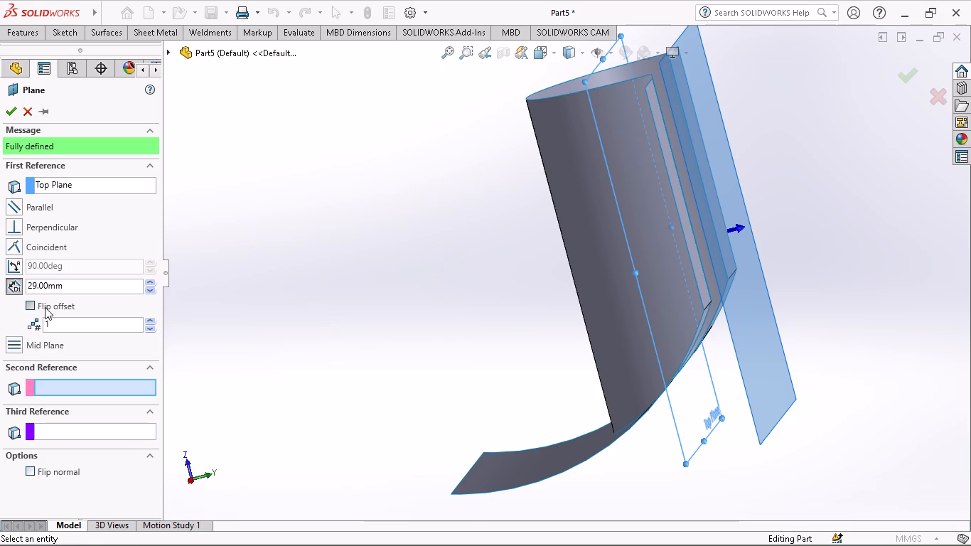
{"action": "middle_click_drag", "start_coordinate": [518, 327], "coordinate": [545, 318]}
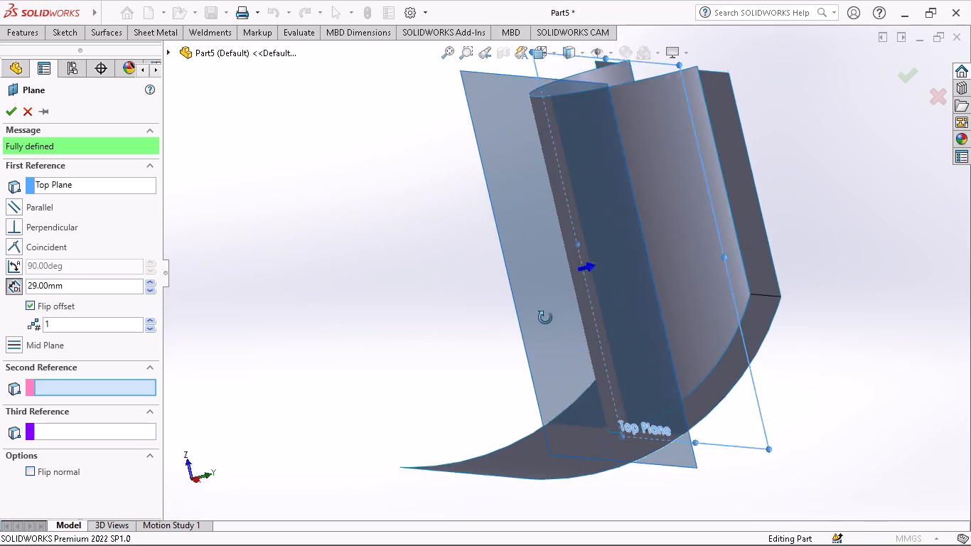
{"action": "middle_click_drag", "start_coordinate": [545, 318], "coordinate": [517, 336]}
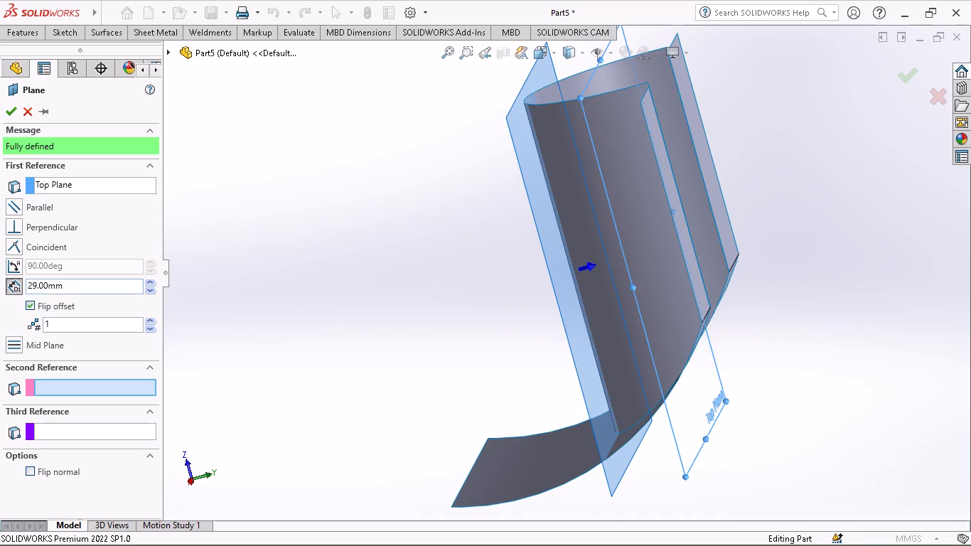
{"action": "left_click_drag", "start_coordinate": [78, 287], "coordinate": [0, 297]}
{"action": "type", "text": "35"}
{"action": "key", "text": "Return"}
{"action": "left_click", "coordinate": [10, 112]}
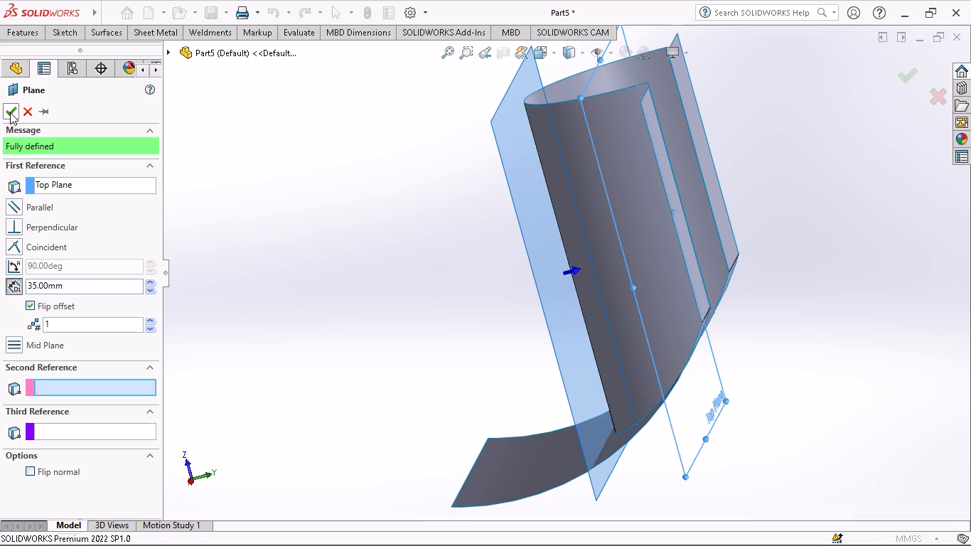
Open a new sketch on the newly created offset plane, Plane2.
{"action": "right_click", "coordinate": [55, 345]}
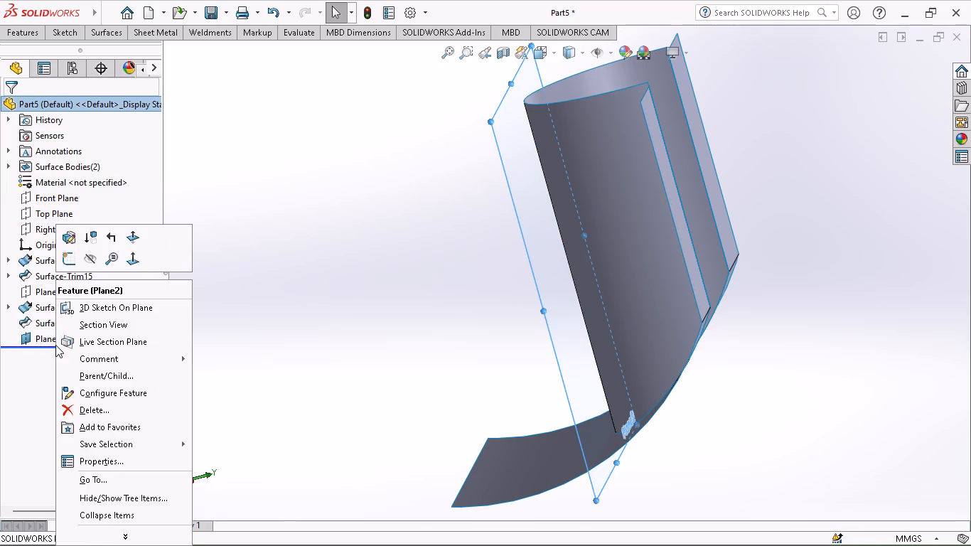
{"action": "left_click", "coordinate": [49, 366]}
{"action": "left_click", "coordinate": [53, 341]}
{"action": "left_click", "coordinate": [67, 319]}
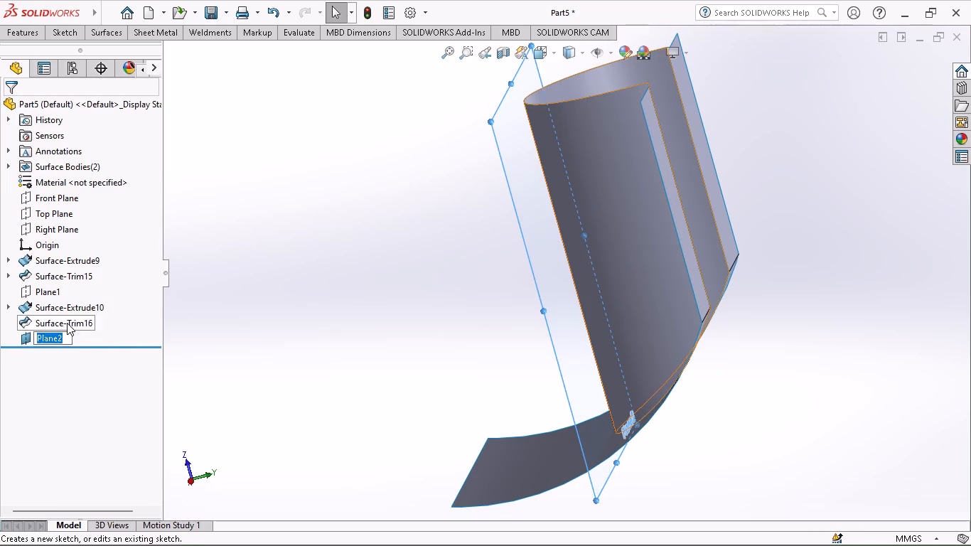
{"action": "left_click", "coordinate": [68, 356]}
{"action": "left_click", "coordinate": [58, 341]}
{"action": "left_click", "coordinate": [68, 326]}
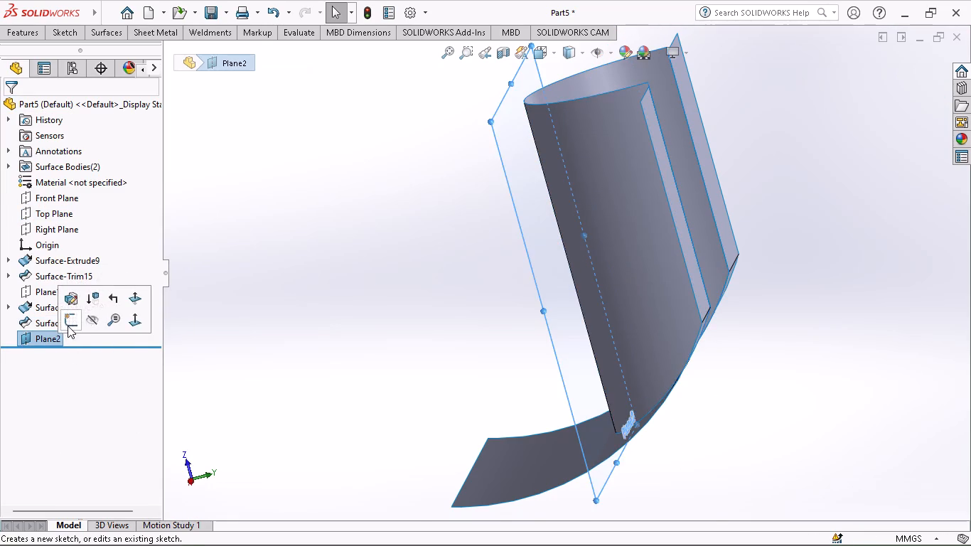
{"action": "middle_click", "coordinate": [515, 412]}
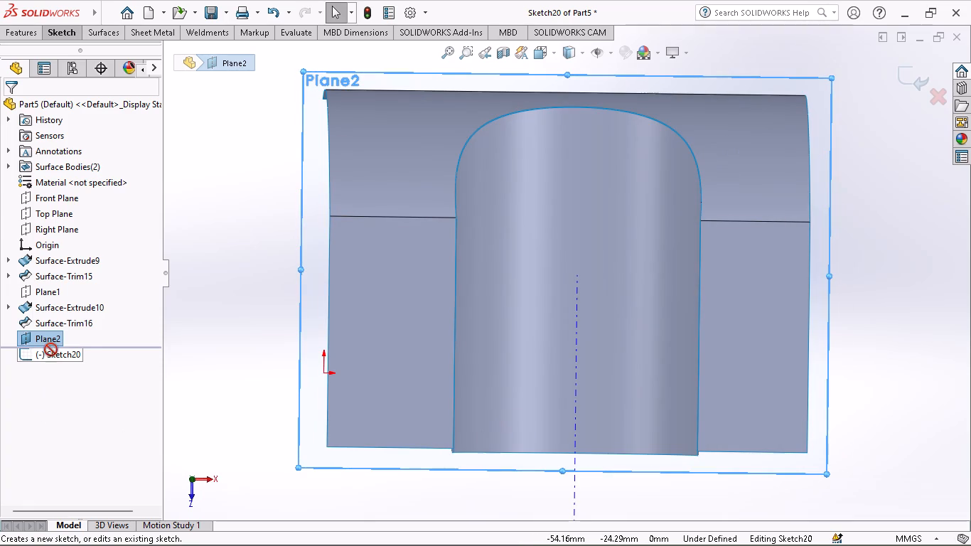
{"action": "left_click", "coordinate": [50, 341]}
{"action": "left_click", "coordinate": [115, 346]}
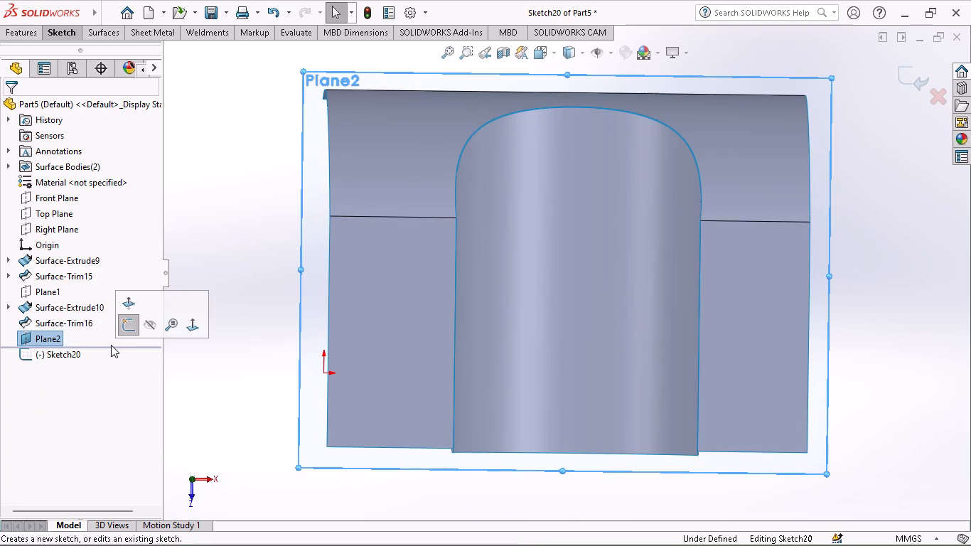
{"action": "left_click", "coordinate": [50, 339]}
{"action": "left_click", "coordinate": [64, 316]}
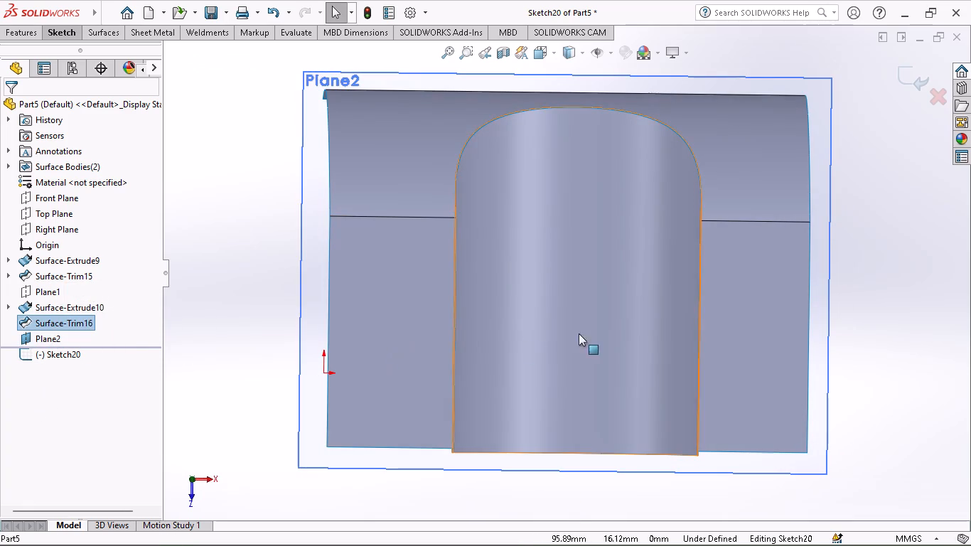
Sketch a horizontal straight slot across the arc channel and both flat faces, about 136 mm between centres and 39 mm wide.
{"action": "left_click", "coordinate": [68, 34]}
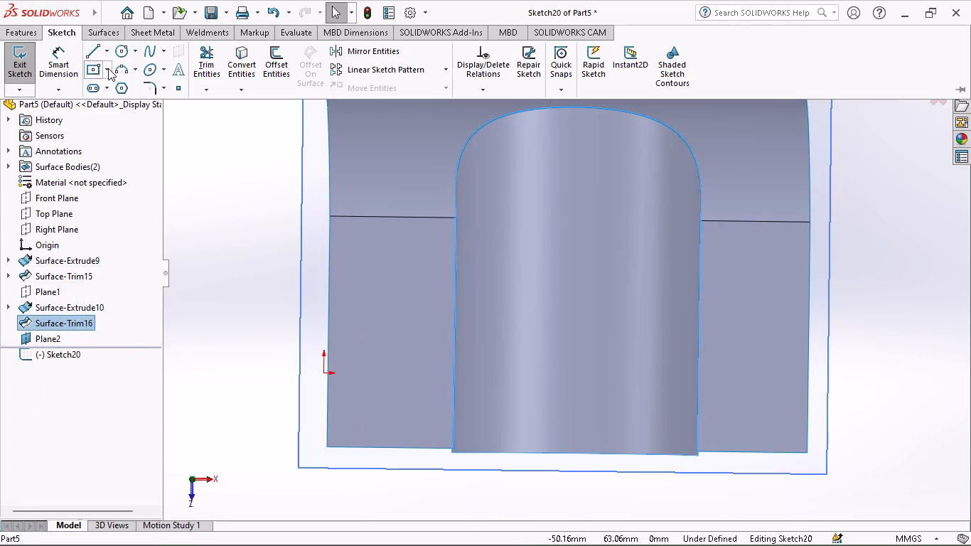
{"action": "left_click", "coordinate": [89, 84]}
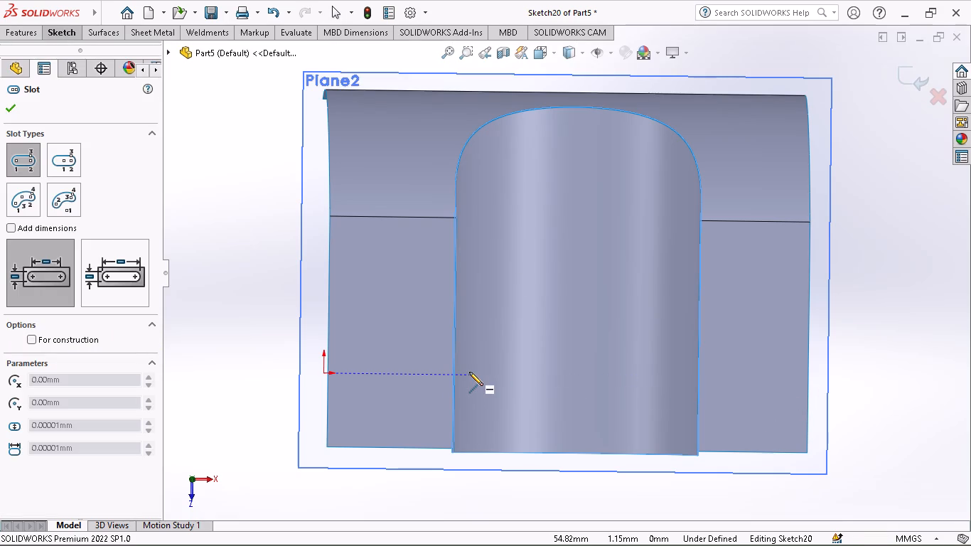
{"action": "left_click", "coordinate": [390, 347]}
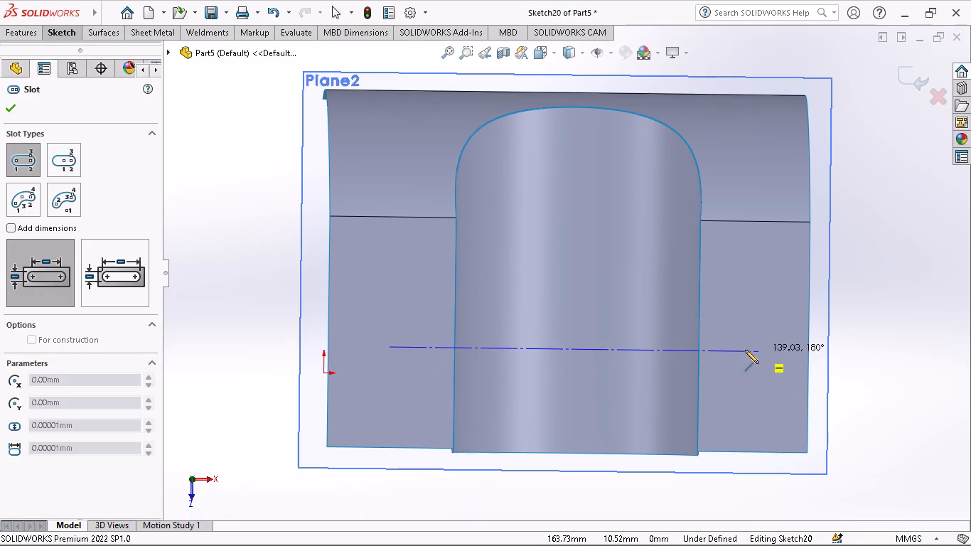
{"action": "left_click", "coordinate": [749, 348]}
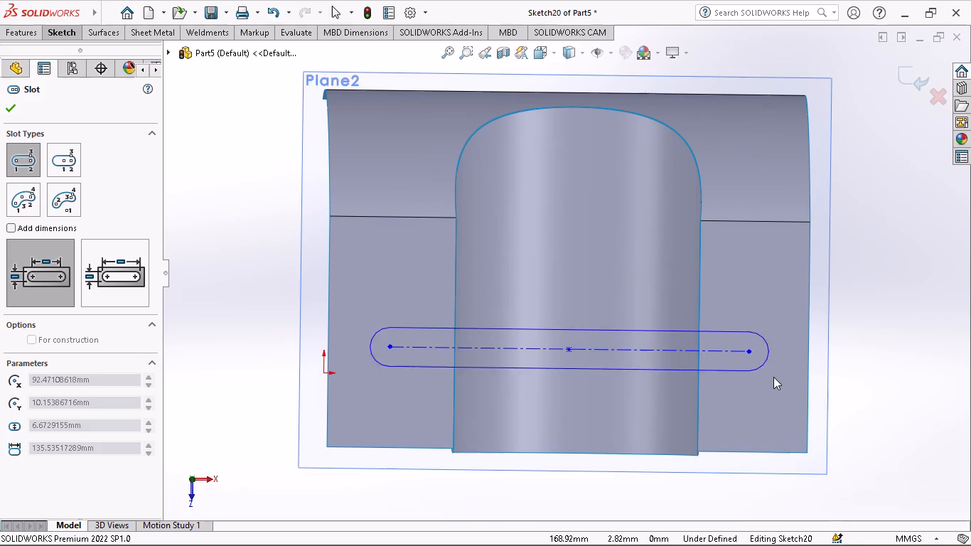
{"action": "left_click", "coordinate": [751, 403]}
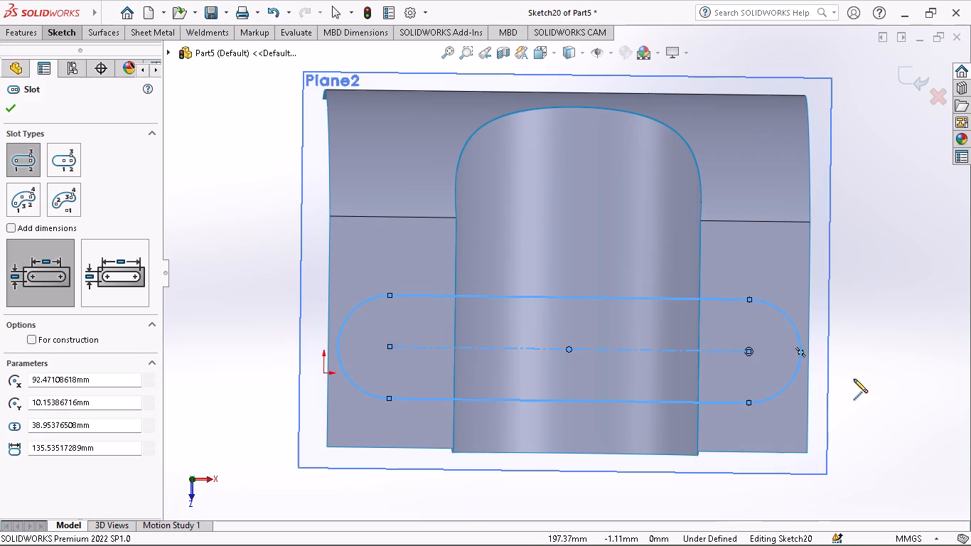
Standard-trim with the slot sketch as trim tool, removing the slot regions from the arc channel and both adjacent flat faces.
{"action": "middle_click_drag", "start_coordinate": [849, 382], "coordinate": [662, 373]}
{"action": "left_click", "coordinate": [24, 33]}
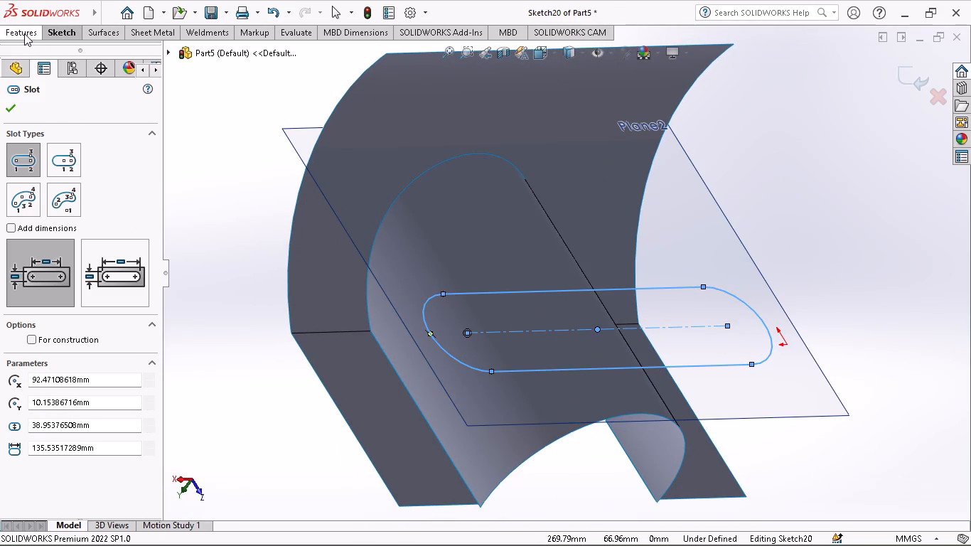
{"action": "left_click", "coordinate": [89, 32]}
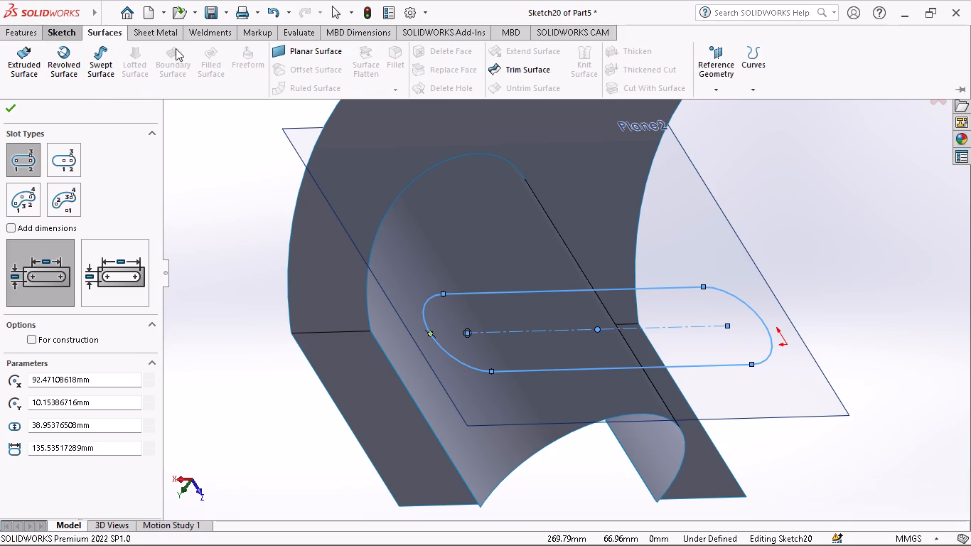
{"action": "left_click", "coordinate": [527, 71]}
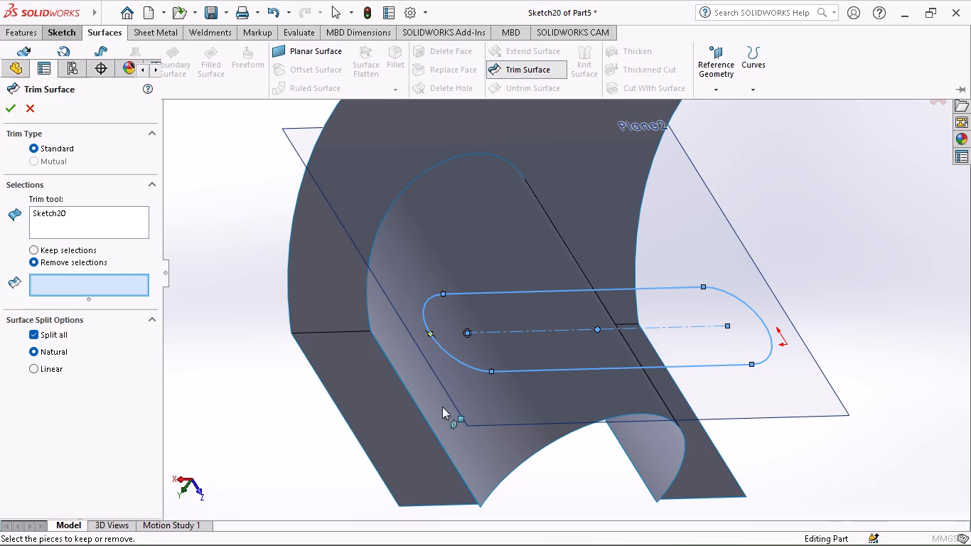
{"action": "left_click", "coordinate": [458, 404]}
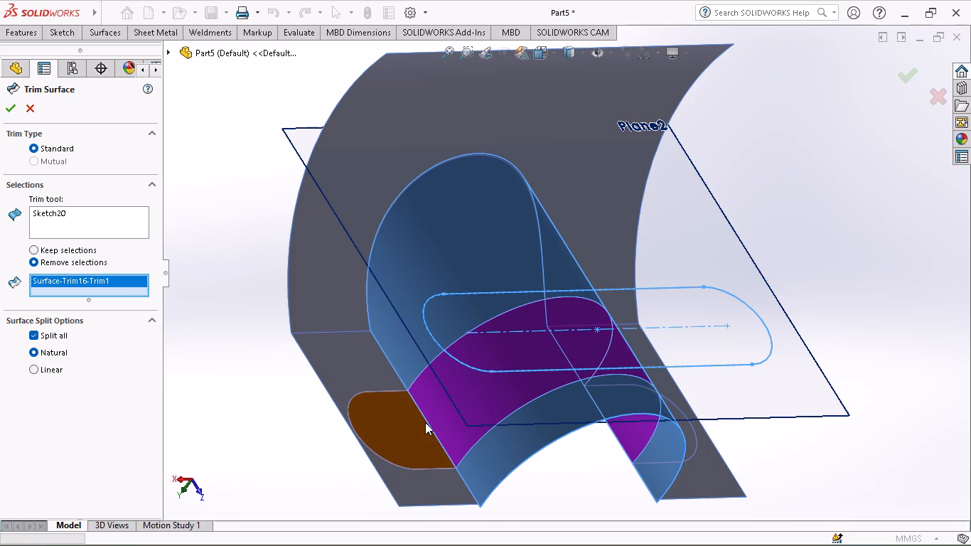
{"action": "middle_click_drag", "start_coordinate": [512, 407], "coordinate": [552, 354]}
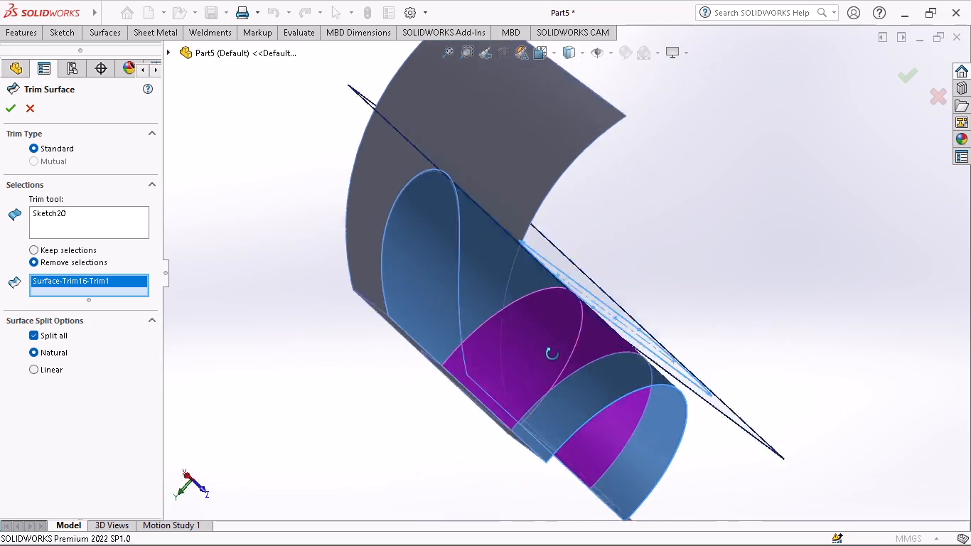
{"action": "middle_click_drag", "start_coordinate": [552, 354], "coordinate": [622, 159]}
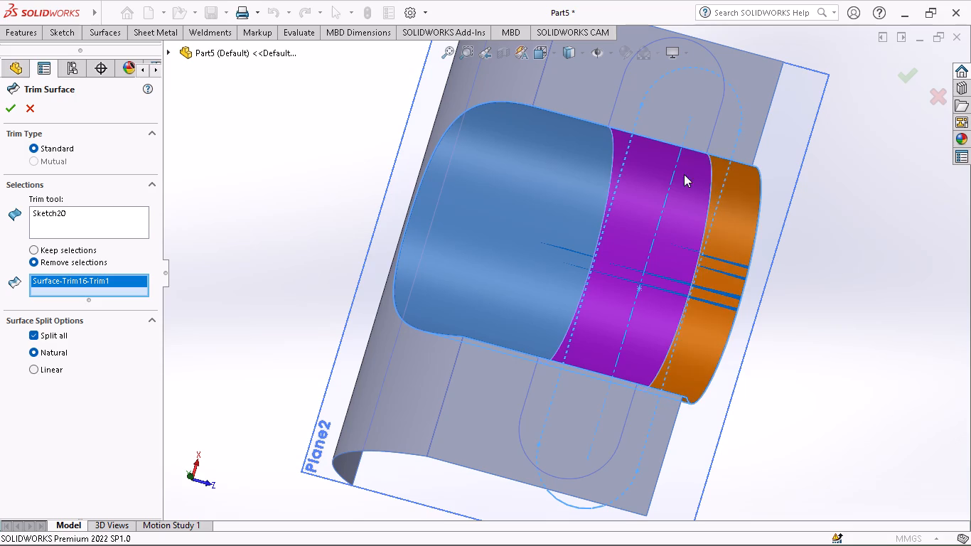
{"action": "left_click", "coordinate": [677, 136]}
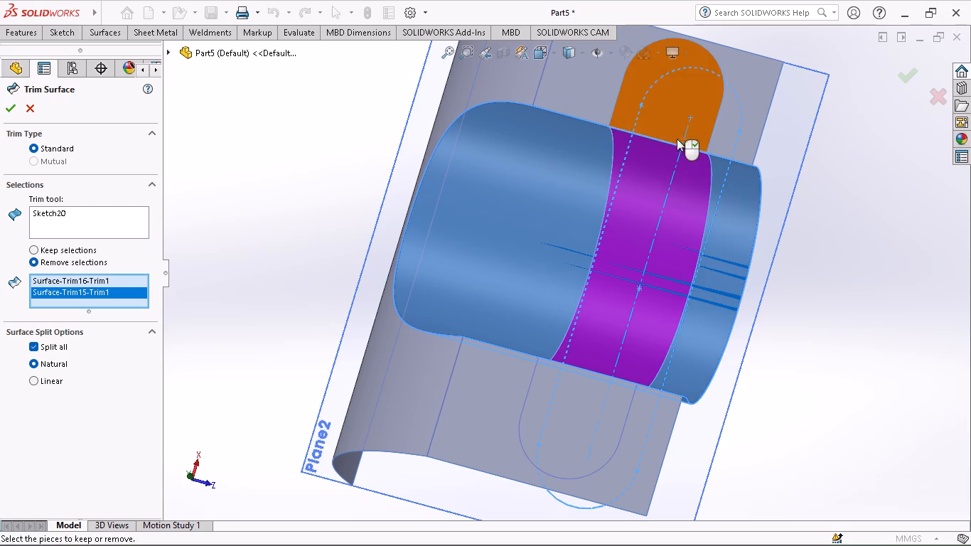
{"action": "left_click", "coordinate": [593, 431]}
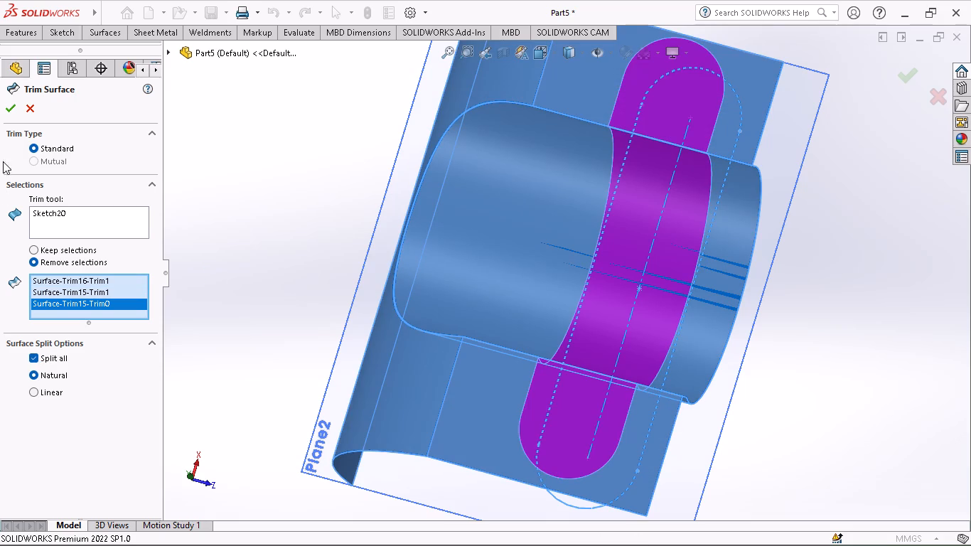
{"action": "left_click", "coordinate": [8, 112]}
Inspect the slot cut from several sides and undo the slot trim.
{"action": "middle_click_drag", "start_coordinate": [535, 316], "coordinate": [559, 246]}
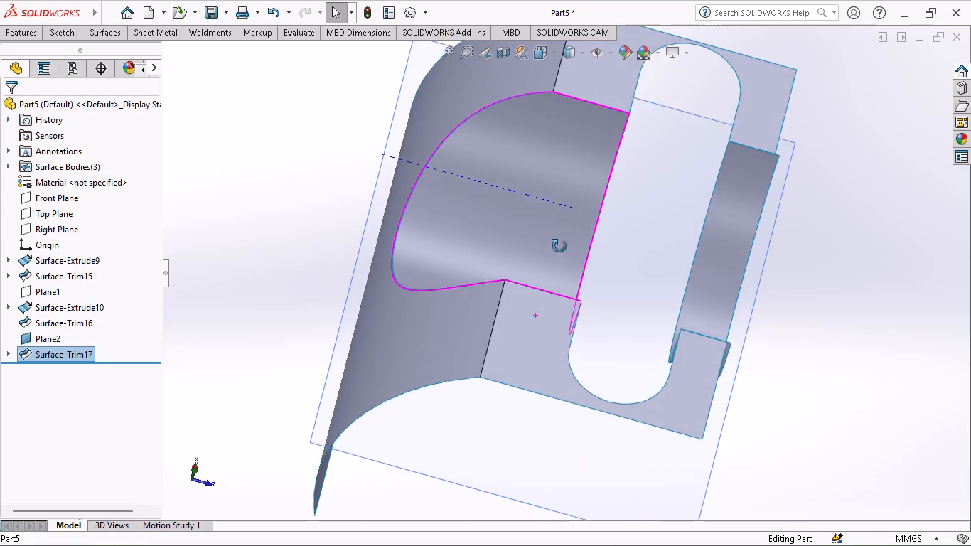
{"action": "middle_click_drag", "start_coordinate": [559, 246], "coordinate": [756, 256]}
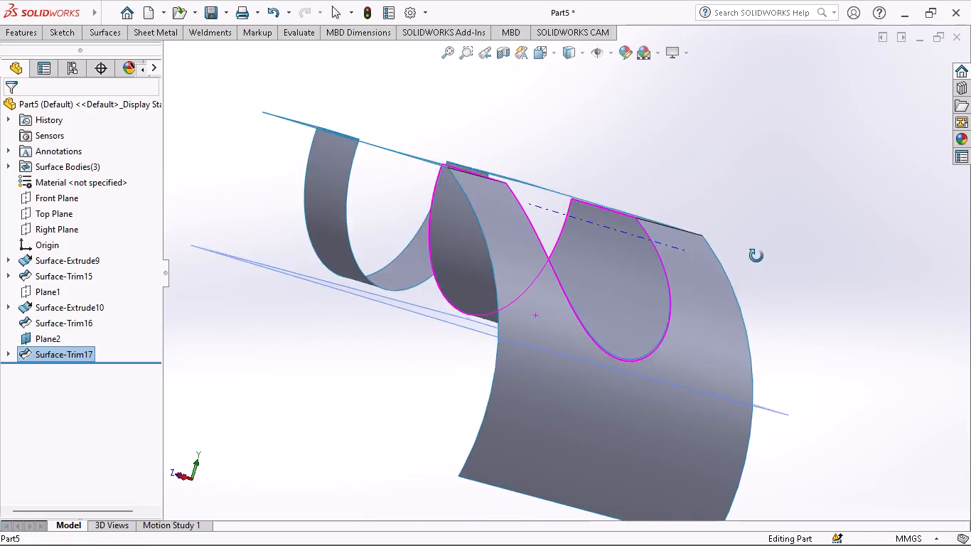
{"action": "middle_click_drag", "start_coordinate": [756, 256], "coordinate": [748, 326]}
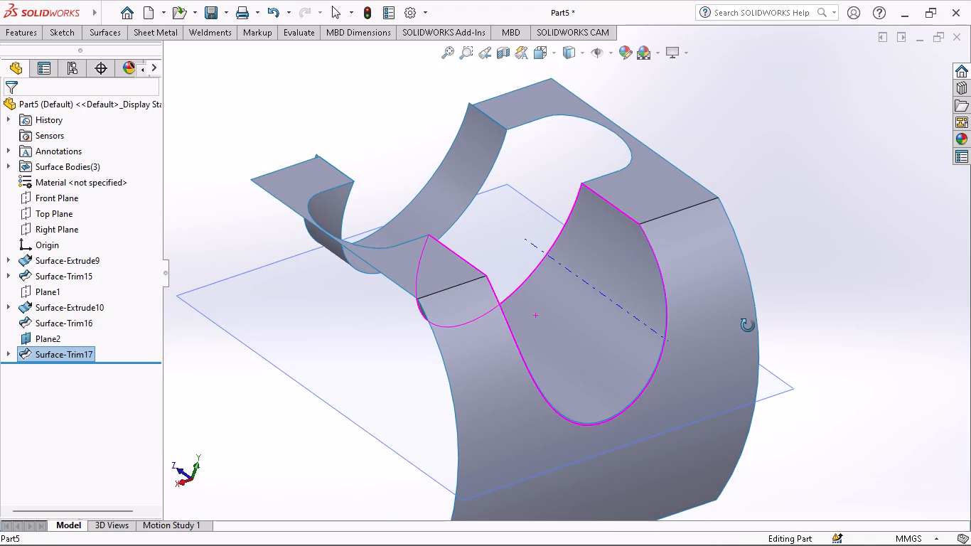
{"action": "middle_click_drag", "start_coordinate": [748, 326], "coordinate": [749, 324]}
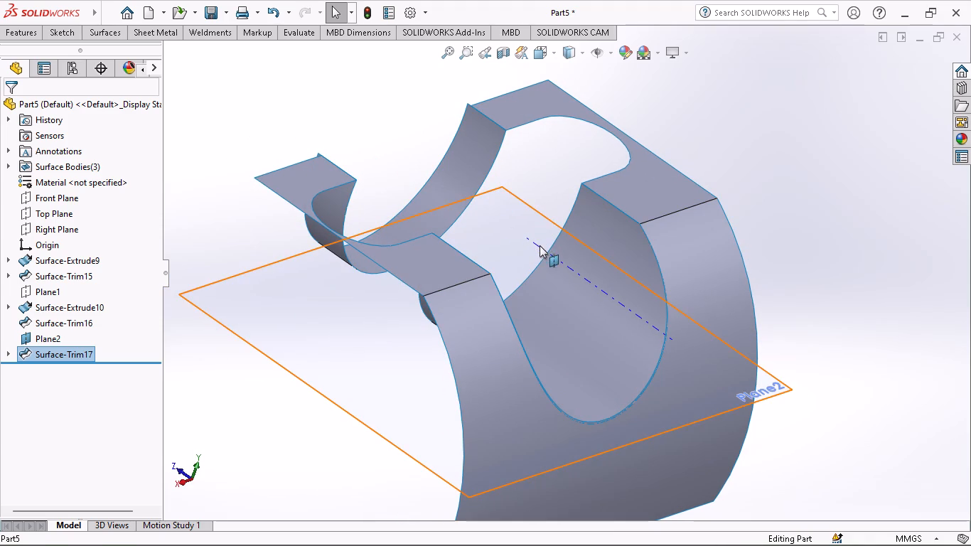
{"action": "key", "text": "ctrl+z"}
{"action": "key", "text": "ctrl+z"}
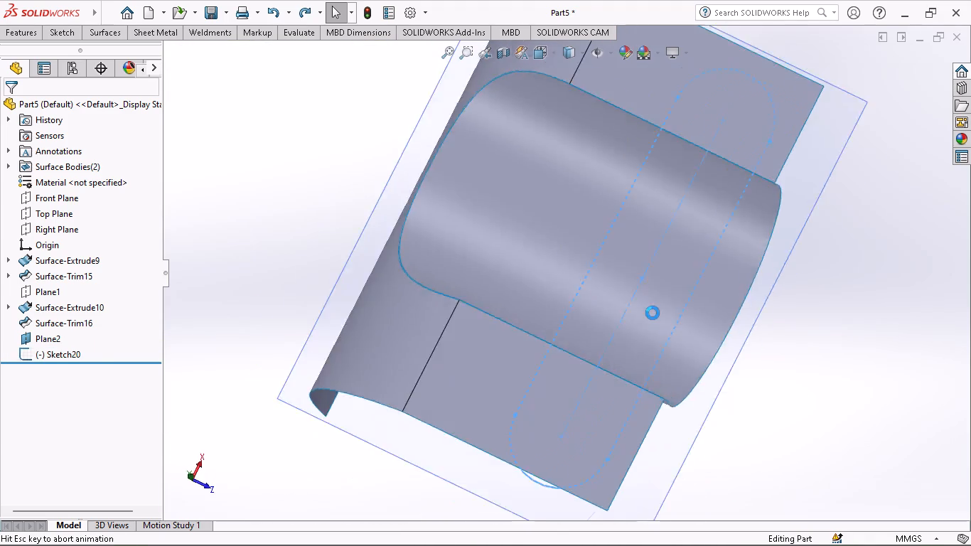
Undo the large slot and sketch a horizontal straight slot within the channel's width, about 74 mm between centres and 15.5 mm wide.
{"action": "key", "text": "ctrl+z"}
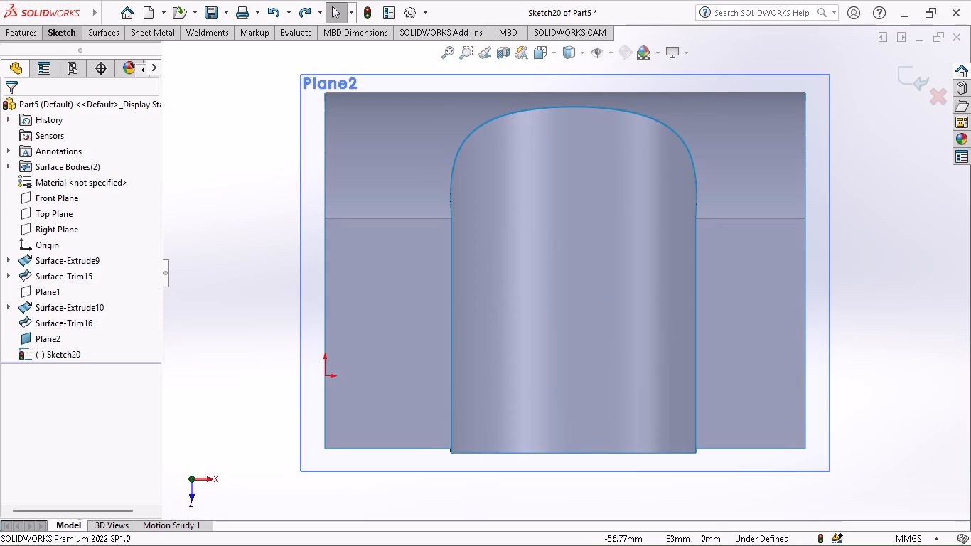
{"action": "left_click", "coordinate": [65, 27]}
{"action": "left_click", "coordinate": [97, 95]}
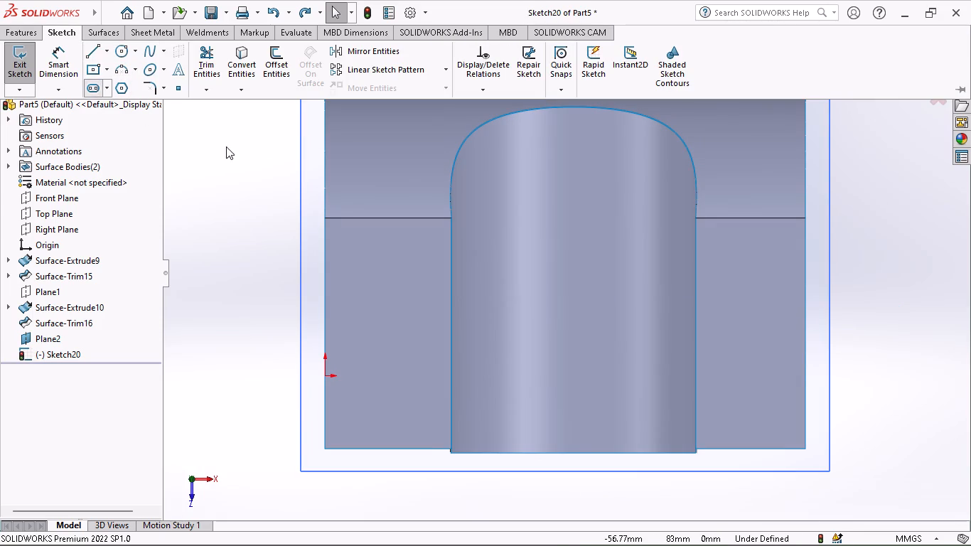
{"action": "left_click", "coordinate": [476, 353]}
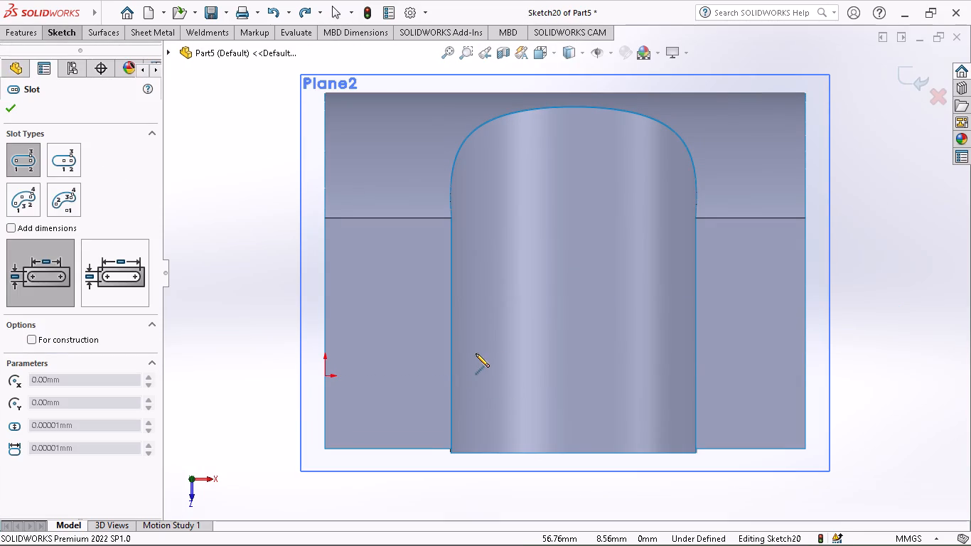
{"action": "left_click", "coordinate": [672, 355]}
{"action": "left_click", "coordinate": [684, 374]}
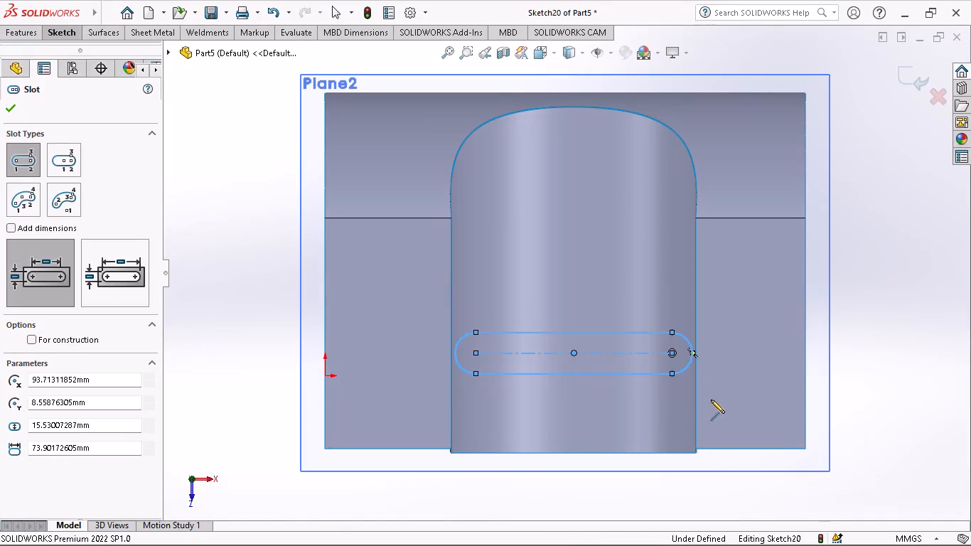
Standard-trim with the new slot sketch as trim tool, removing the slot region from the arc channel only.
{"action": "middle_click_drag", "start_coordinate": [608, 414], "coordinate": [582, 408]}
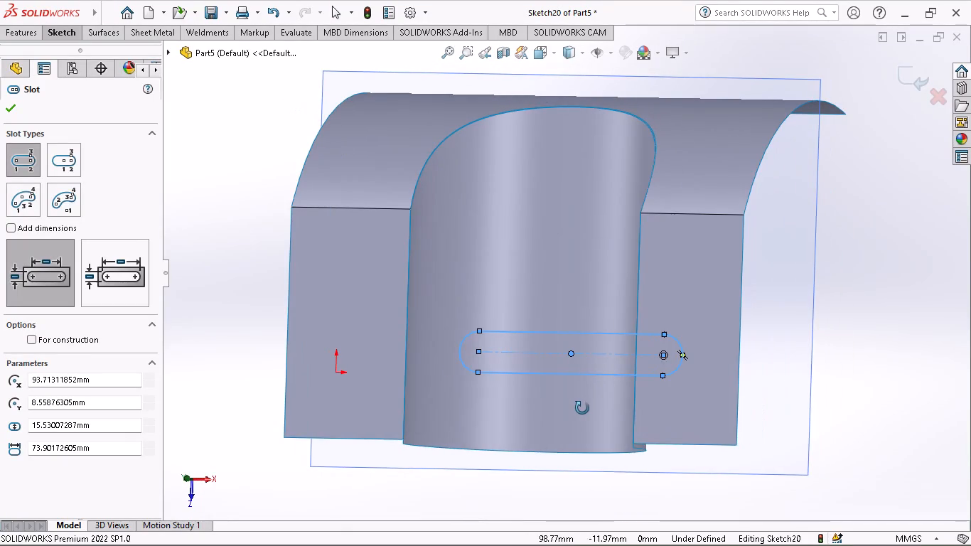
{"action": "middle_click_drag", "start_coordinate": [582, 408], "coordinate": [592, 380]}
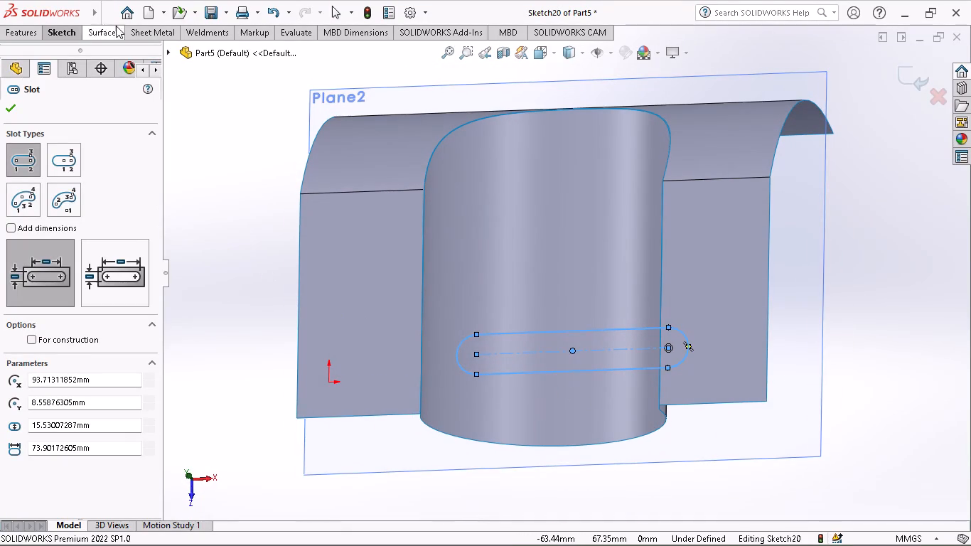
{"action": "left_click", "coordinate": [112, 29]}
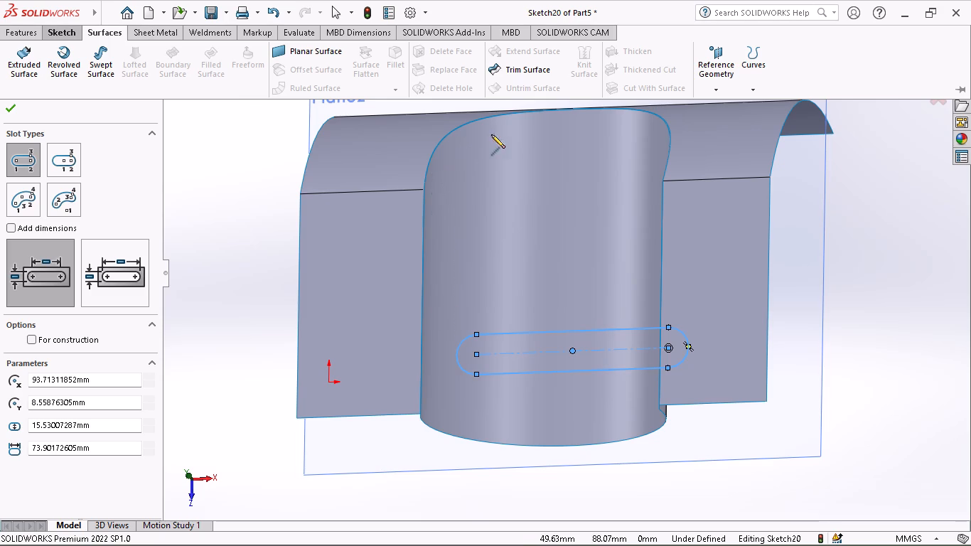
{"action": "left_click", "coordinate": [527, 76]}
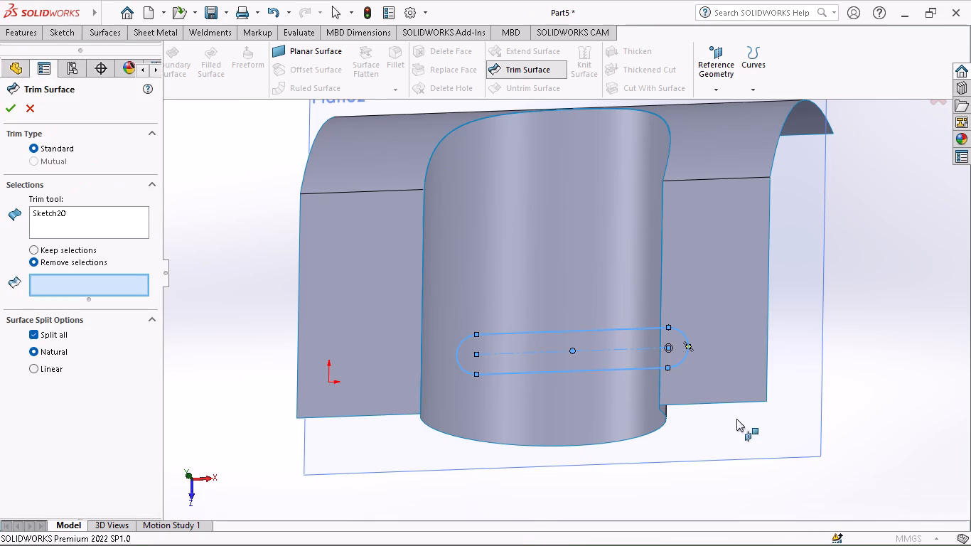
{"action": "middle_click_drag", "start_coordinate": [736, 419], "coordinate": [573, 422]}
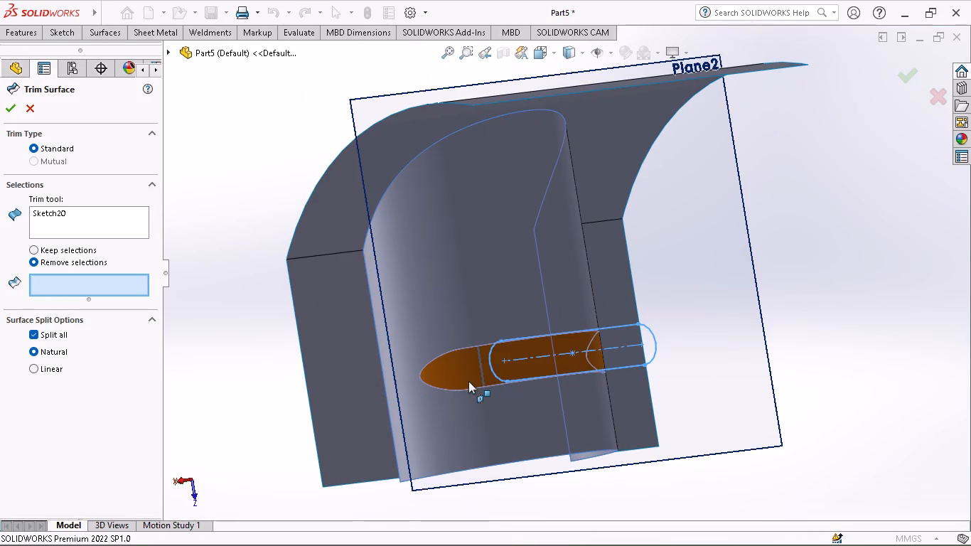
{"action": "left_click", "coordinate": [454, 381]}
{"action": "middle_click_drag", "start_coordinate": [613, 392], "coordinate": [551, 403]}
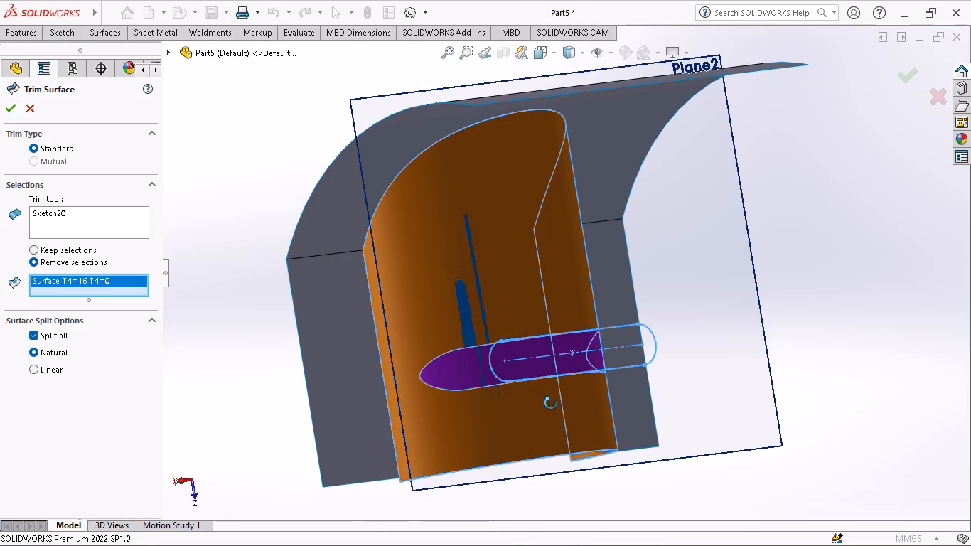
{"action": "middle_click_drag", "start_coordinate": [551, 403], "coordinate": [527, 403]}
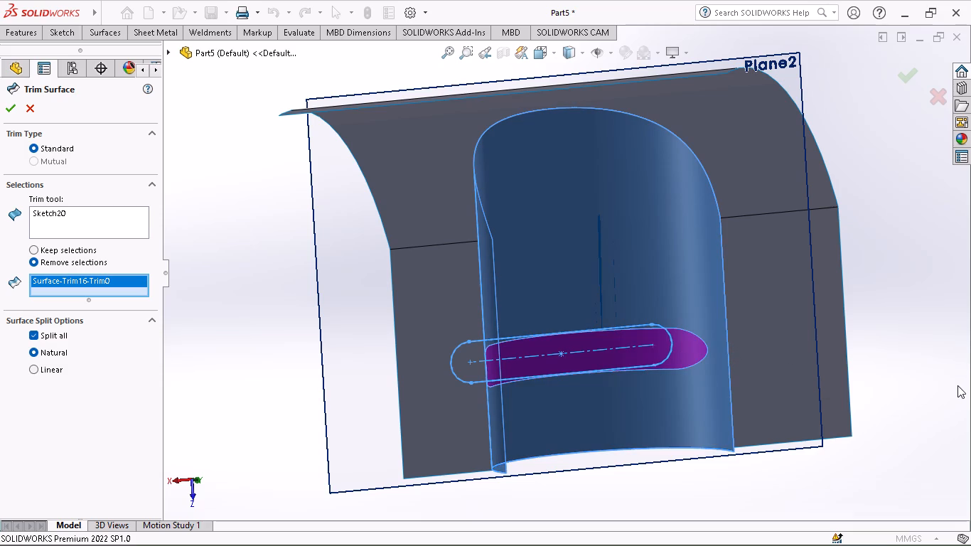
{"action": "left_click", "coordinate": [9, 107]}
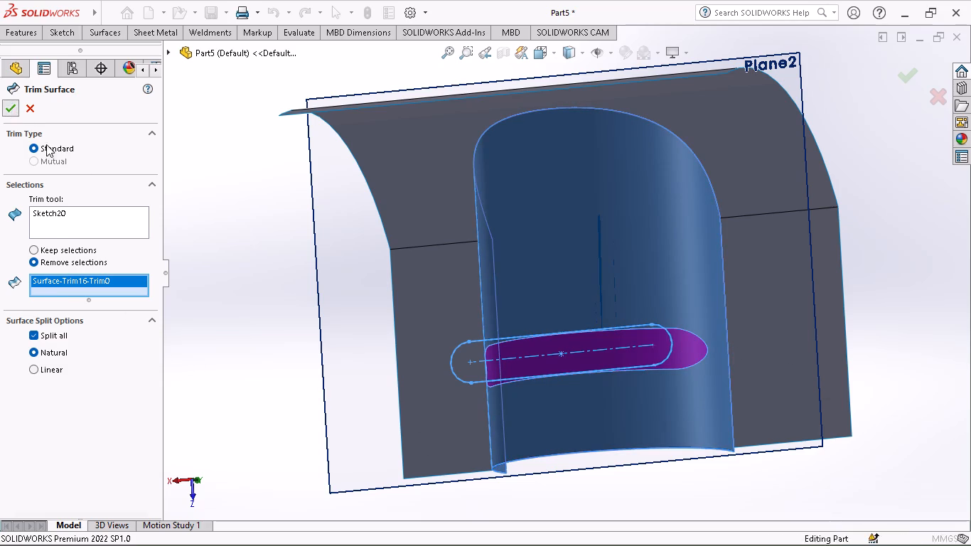
Inspect the slot cut in the arc channel from several sides.
{"action": "middle_click_drag", "start_coordinate": [206, 289], "coordinate": [500, 239]}
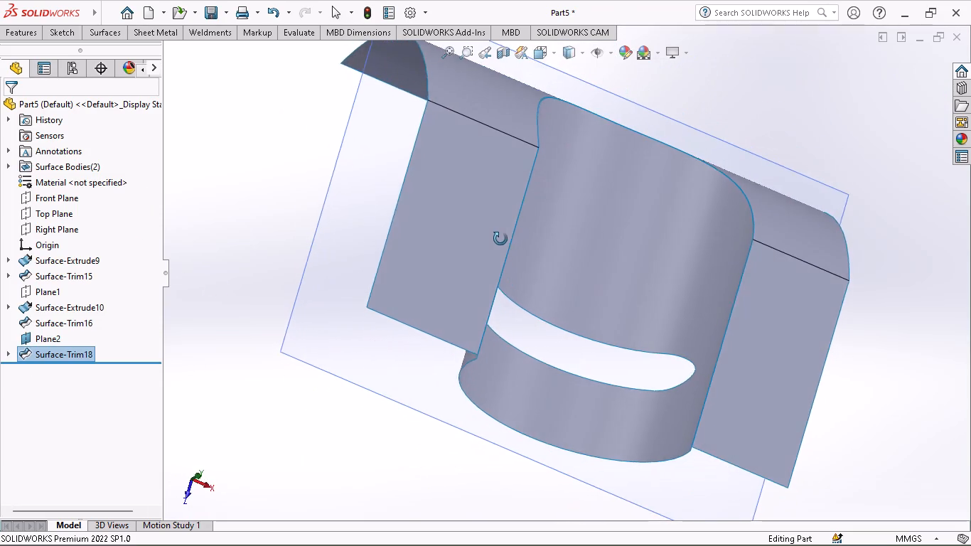
{"action": "middle_click_drag", "start_coordinate": [500, 239], "coordinate": [318, 168]}
{"action": "middle_click_drag", "start_coordinate": [780, 185], "coordinate": [775, 329]}
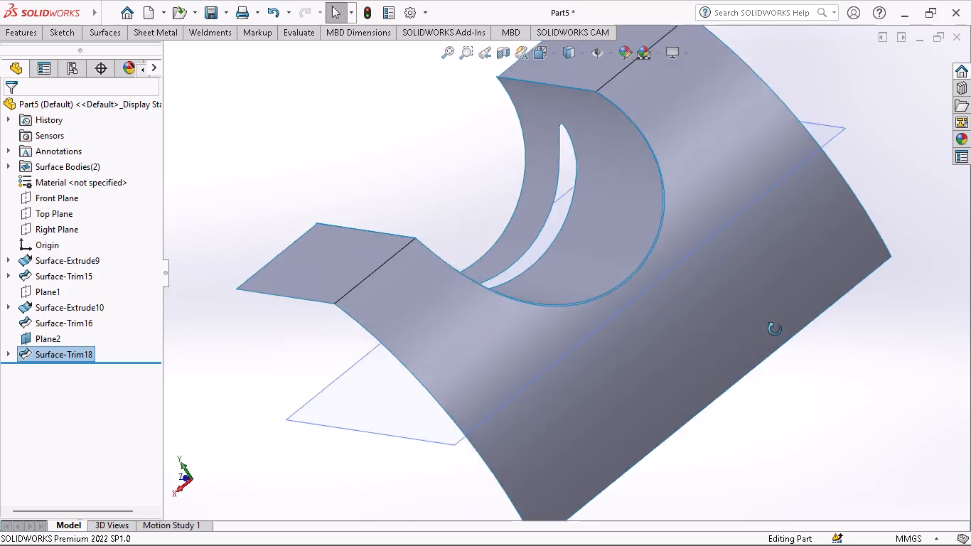
{"action": "middle_click_drag", "start_coordinate": [775, 329], "coordinate": [822, 365]}
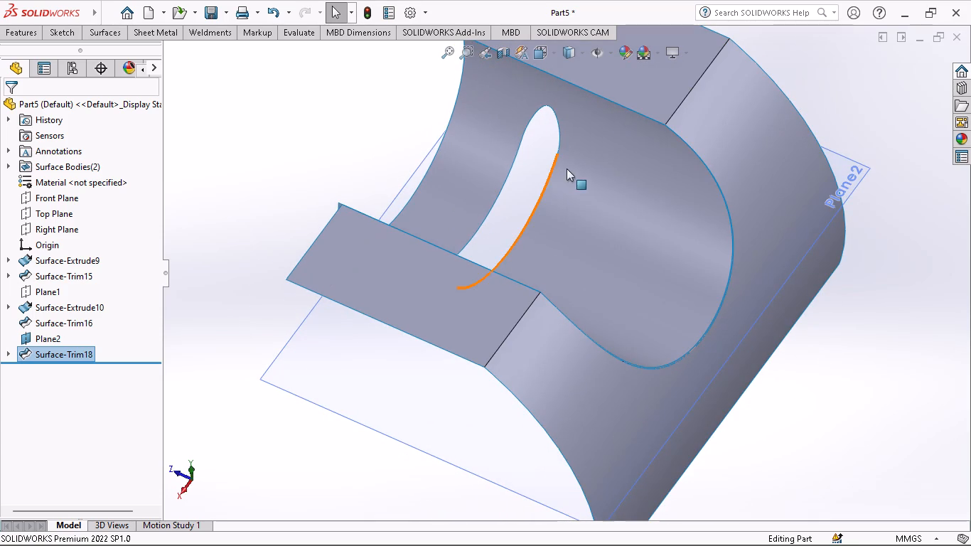
{"action": "middle_click_drag", "start_coordinate": [646, 199], "coordinate": [634, 92]}
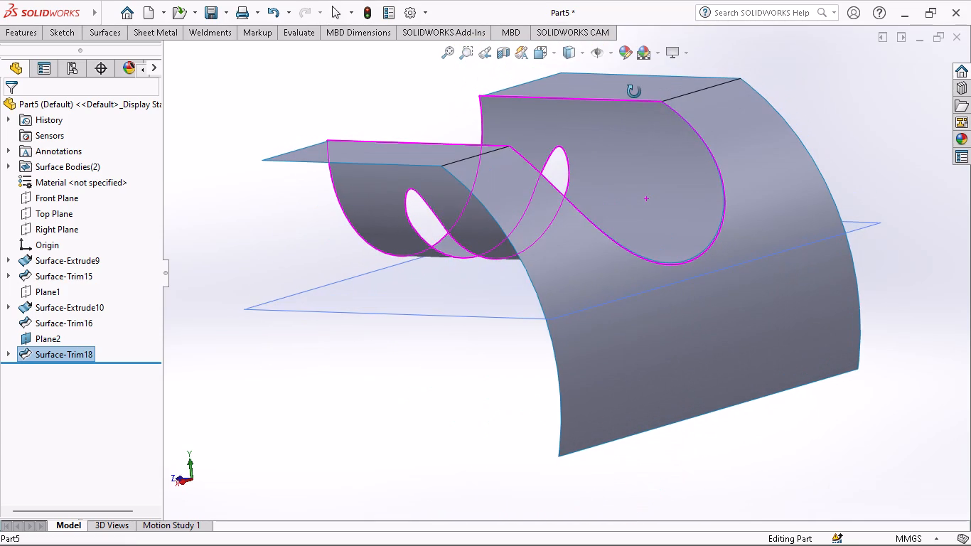
{"action": "middle_click_drag", "start_coordinate": [634, 92], "coordinate": [643, 92]}
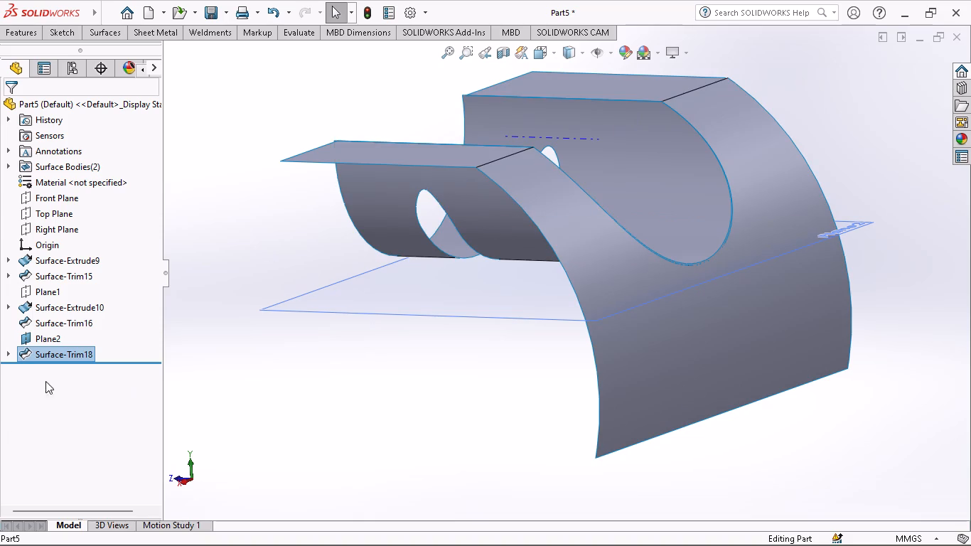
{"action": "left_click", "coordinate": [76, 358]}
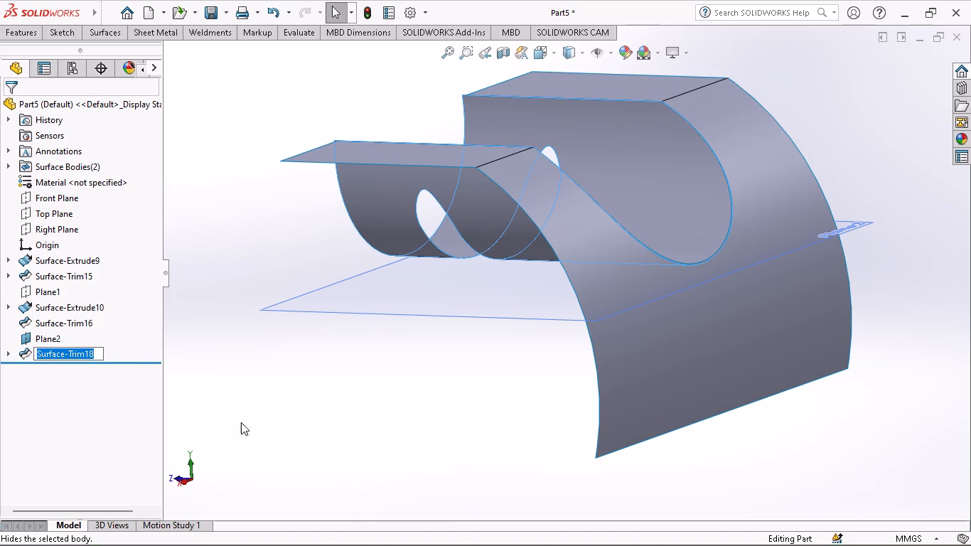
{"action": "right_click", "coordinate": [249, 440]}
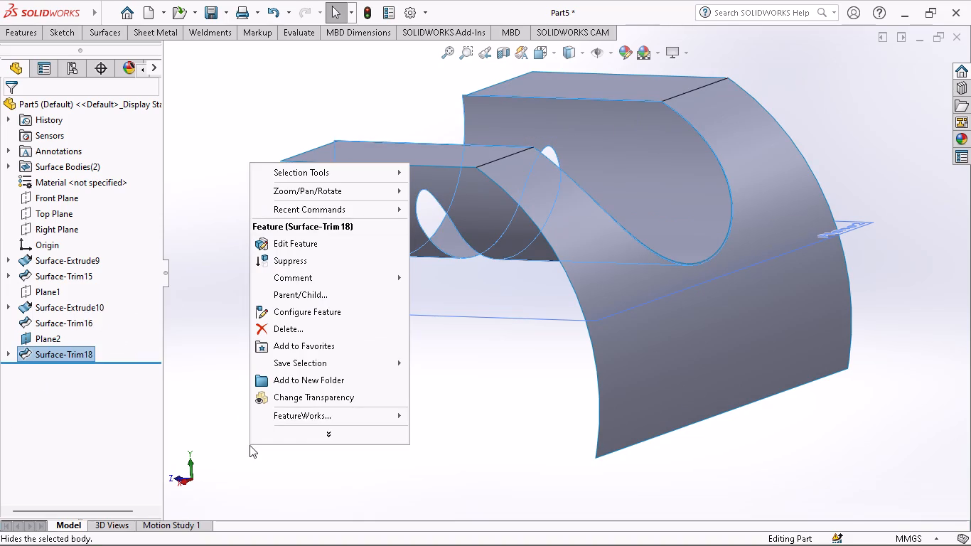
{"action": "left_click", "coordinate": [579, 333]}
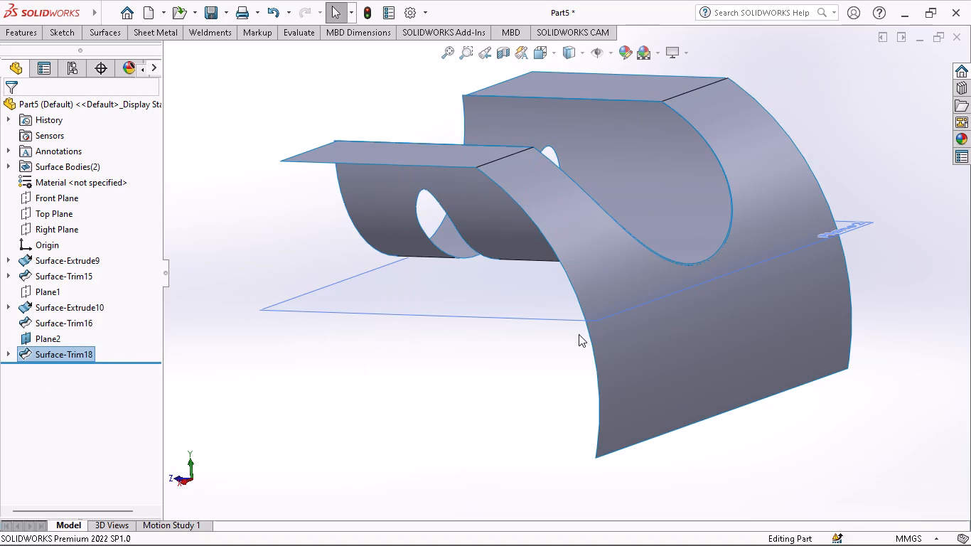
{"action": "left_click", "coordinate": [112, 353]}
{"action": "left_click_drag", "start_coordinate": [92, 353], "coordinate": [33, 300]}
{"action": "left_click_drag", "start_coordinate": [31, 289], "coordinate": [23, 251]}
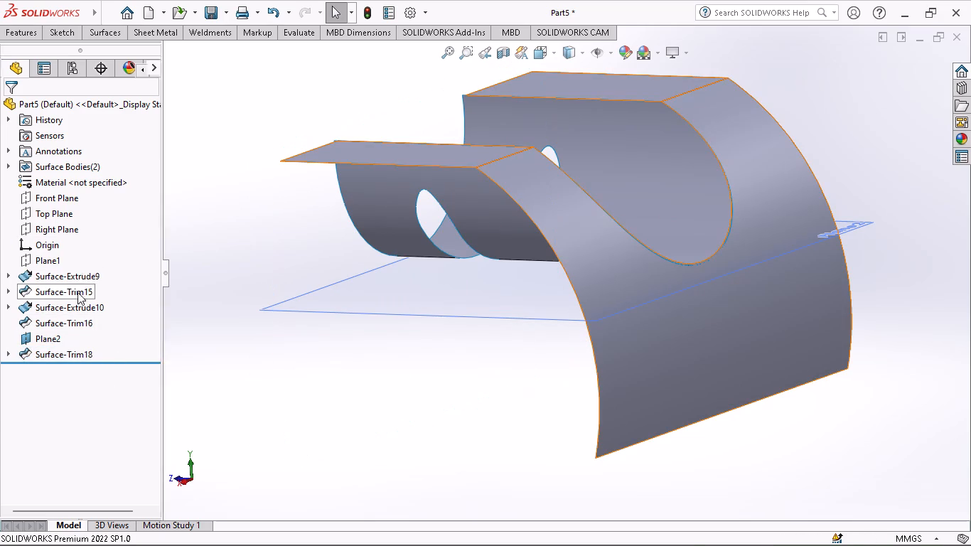
Delete all surface extrudes, trims and offset planes, plus the leftover profile sketch, Sketch15, to empty the part.
{"action": "left_click_drag", "start_coordinate": [113, 255], "coordinate": [61, 367]}
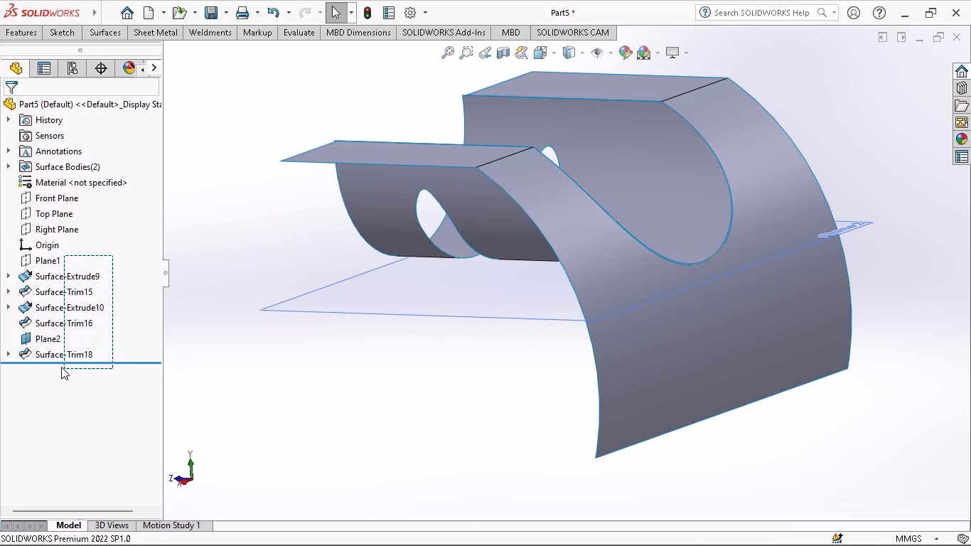
{"action": "left_click_drag", "start_coordinate": [61, 367], "coordinate": [56, 358]}
{"action": "right_click", "coordinate": [56, 358]}
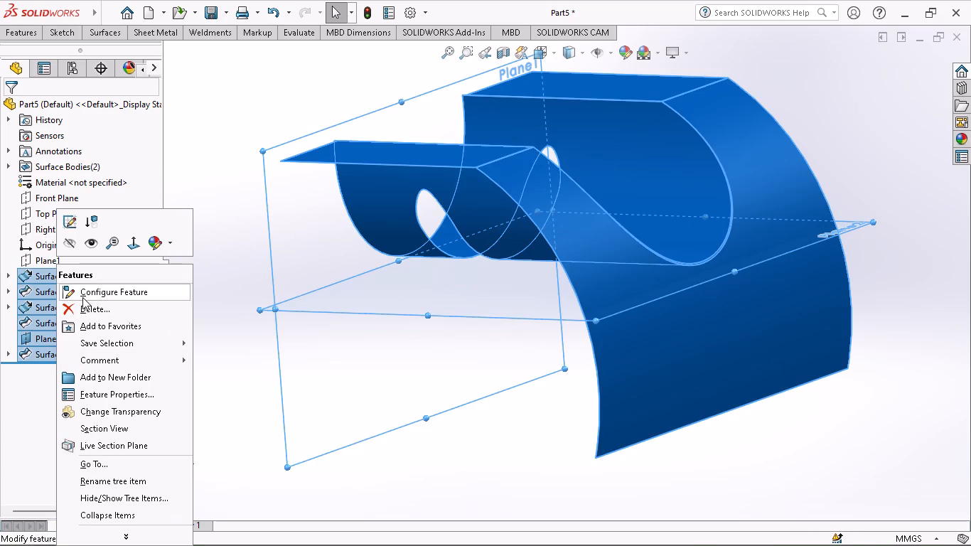
{"action": "left_click", "coordinate": [81, 313]}
{"action": "right_click", "coordinate": [65, 245]}
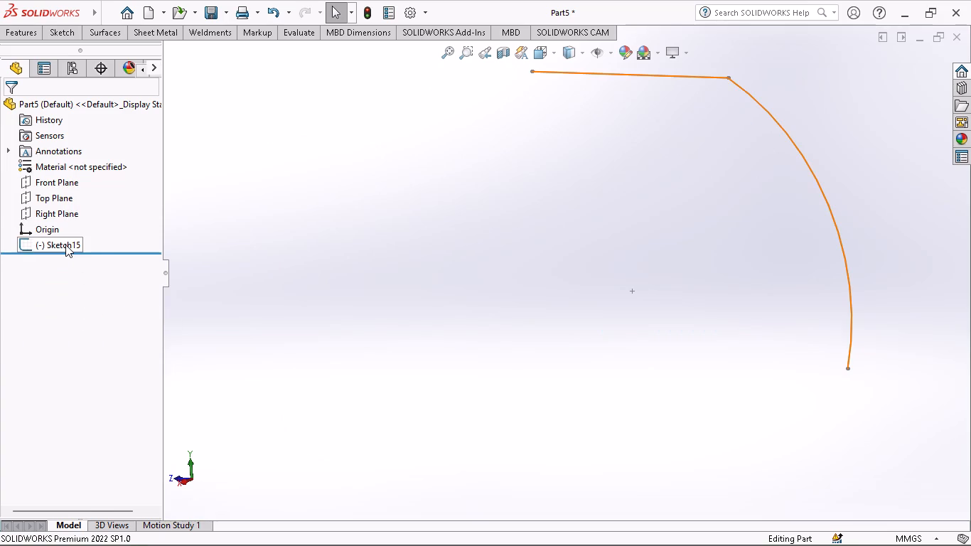
{"action": "left_click", "coordinate": [97, 343]}
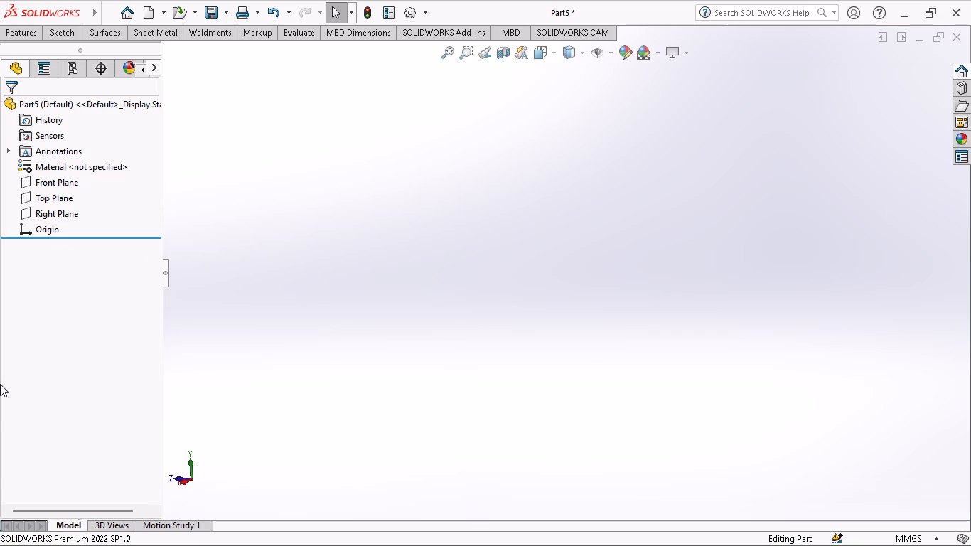
Open a new sketch on the Front Plane and draw a horizontal line about 67 mm long below the origin.
{"action": "left_click", "coordinate": [60, 185]}
{"action": "left_click", "coordinate": [71, 163]}
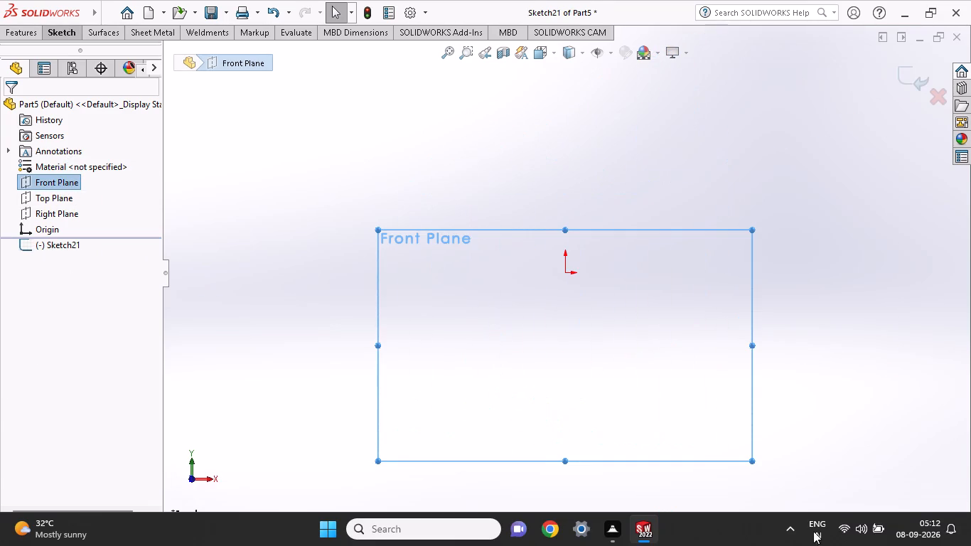
{"action": "left_click", "coordinate": [51, 29]}
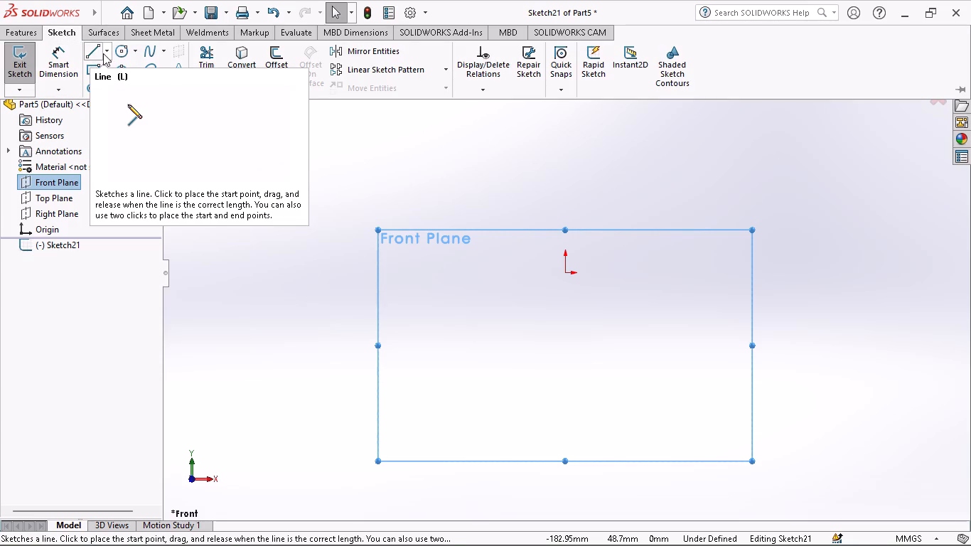
{"action": "left_click", "coordinate": [97, 53]}
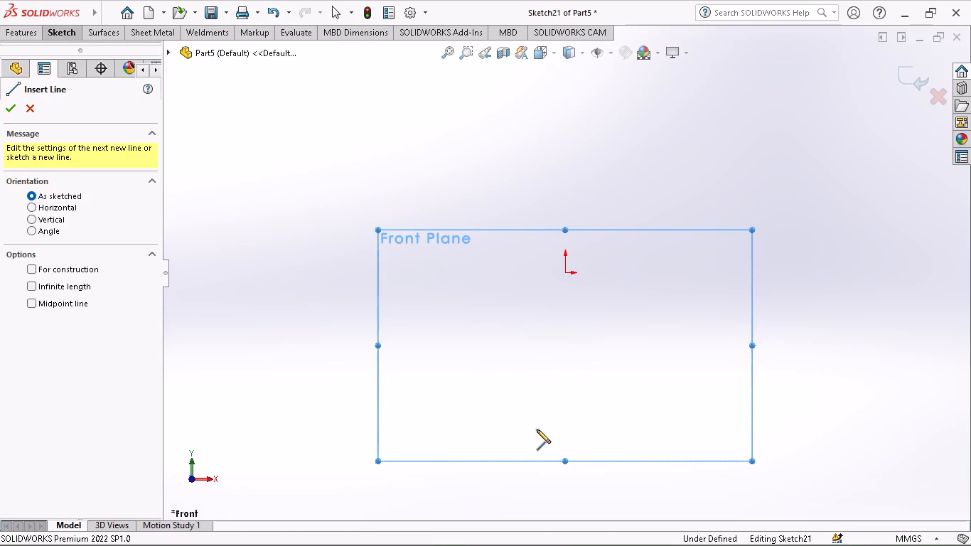
{"action": "left_click", "coordinate": [500, 414]}
{"action": "left_click", "coordinate": [640, 412]}
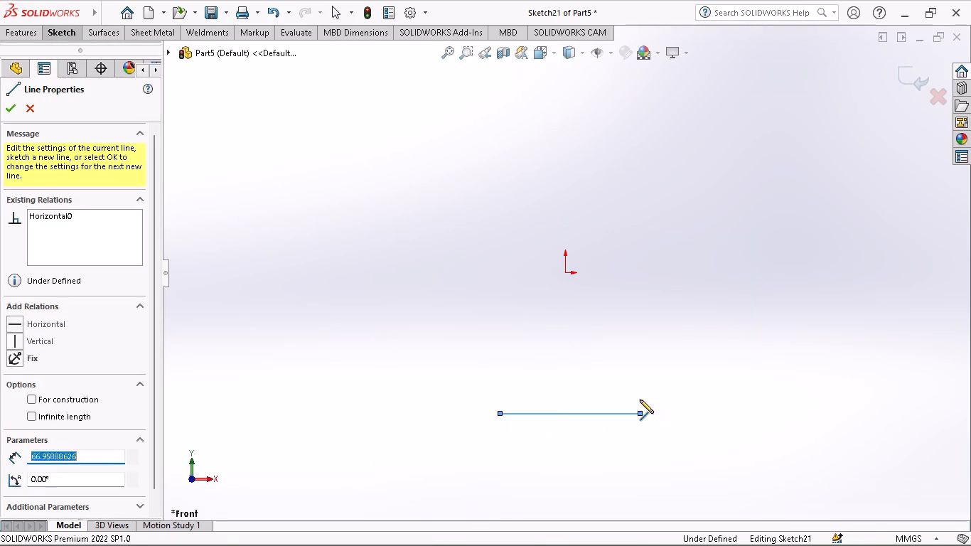
{"action": "right_click", "coordinate": [640, 341]}
{"action": "left_click", "coordinate": [655, 349]}
Sketch a shallow three-point arc rising from the line's left end and bowed outward, with a radius of about 343 mm.
{"action": "left_click", "coordinate": [68, 36]}
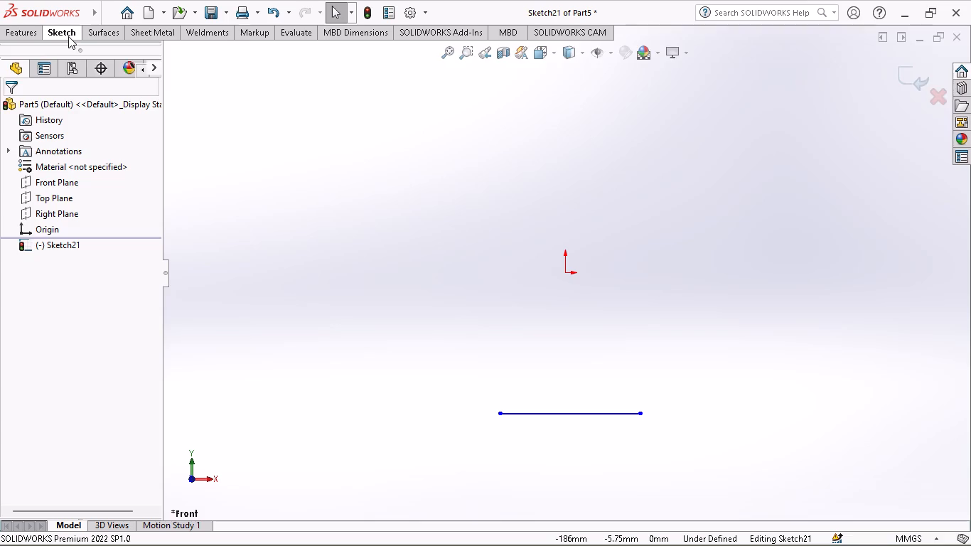
{"action": "left_click", "coordinate": [114, 63]}
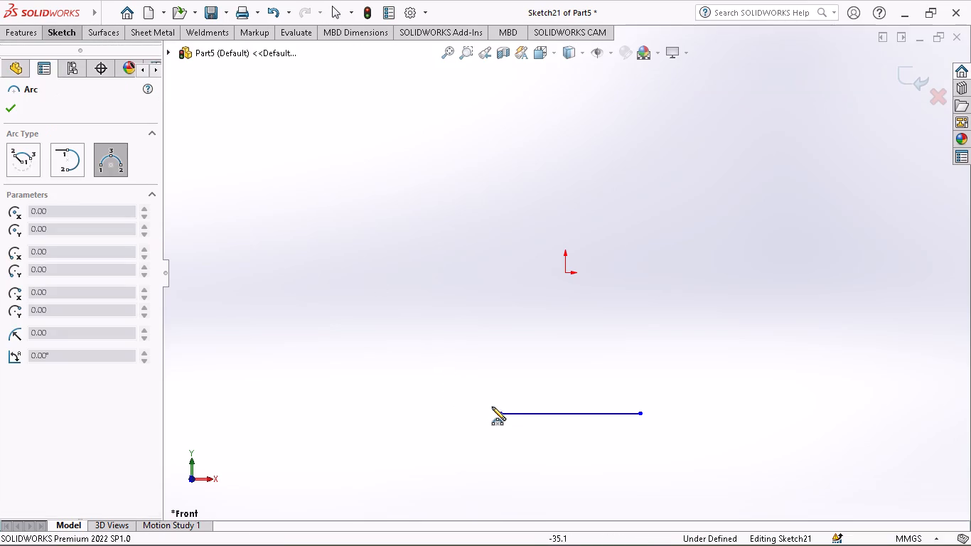
{"action": "left_click", "coordinate": [501, 411]}
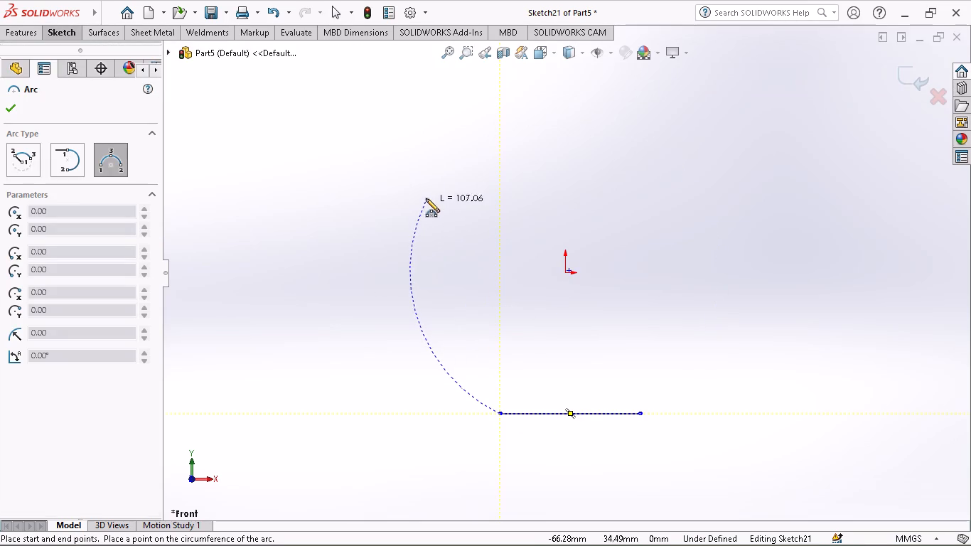
{"action": "left_click", "coordinate": [424, 193]}
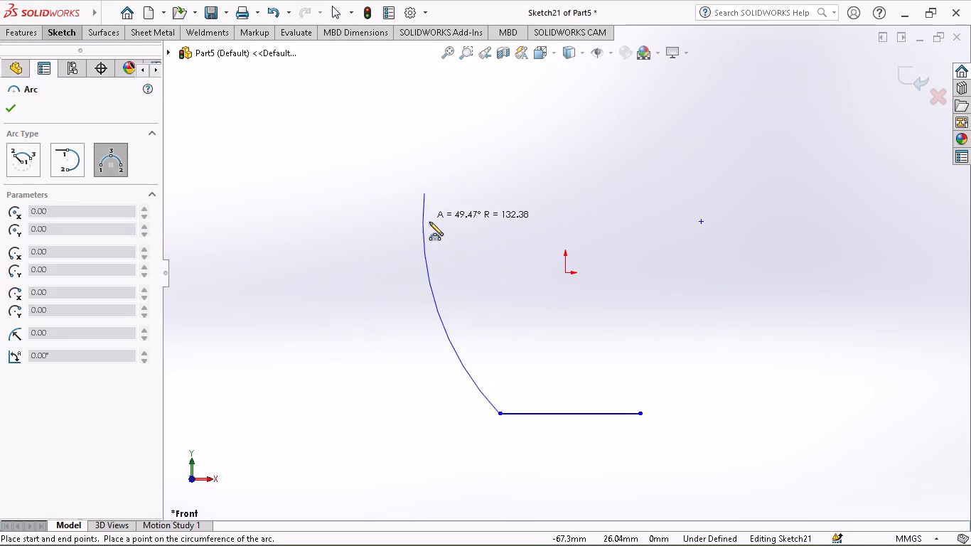
{"action": "left_click", "coordinate": [430, 223]}
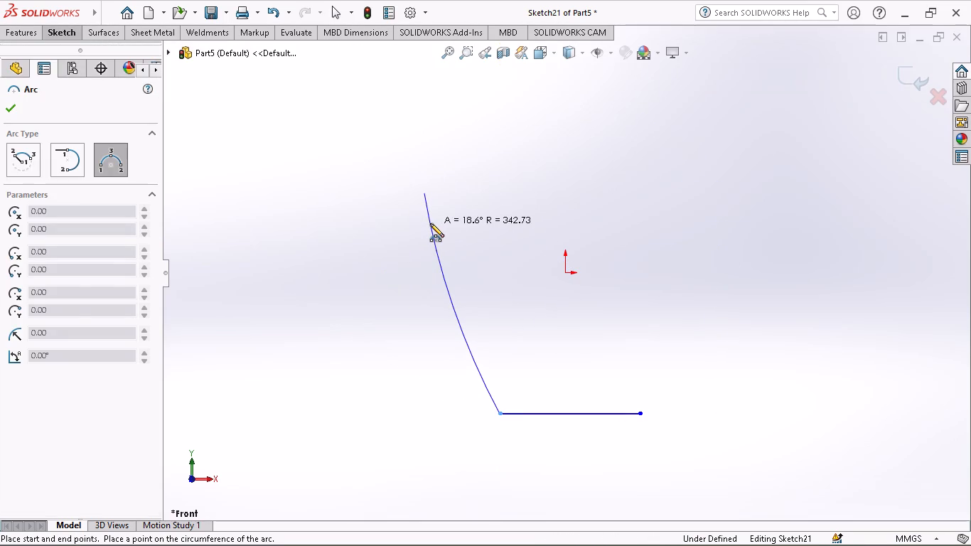
Sketch a shallow three-point arc from the base line's right end, bowed outward and ending level with the left arc's top.
{"action": "left_click", "coordinate": [638, 412]}
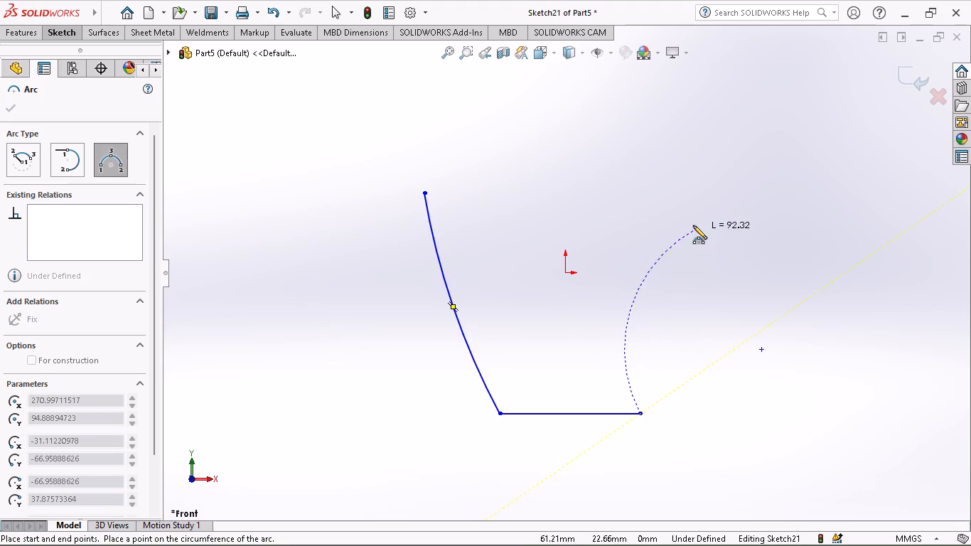
{"action": "left_click", "coordinate": [692, 198]}
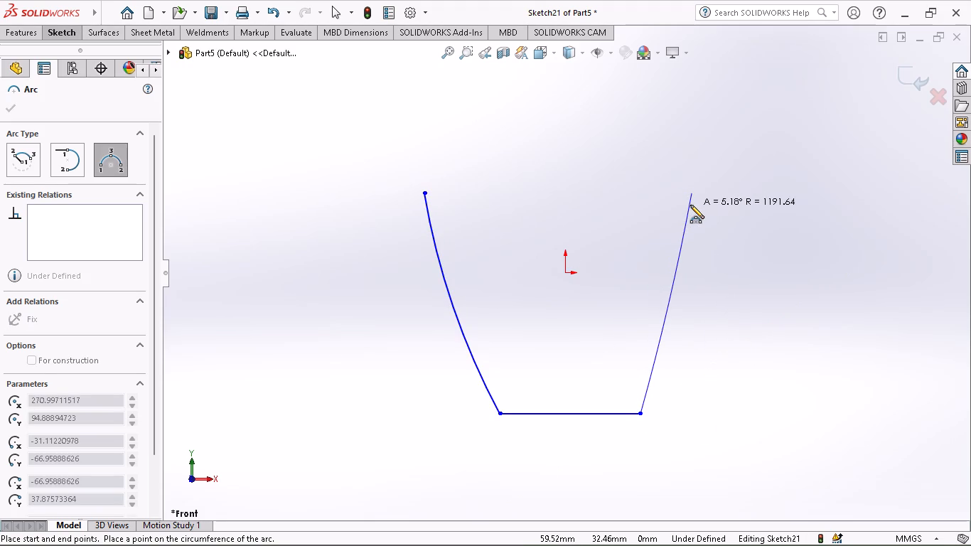
{"action": "left_click", "coordinate": [690, 205]}
Sketch a three-point arc spanning about 65 mm from the left side arc's top up to a narrower neck, bowed toward the centre.
{"action": "scroll", "coordinate": [594, 196], "scroll_direction": "left", "scroll_amount": 1}
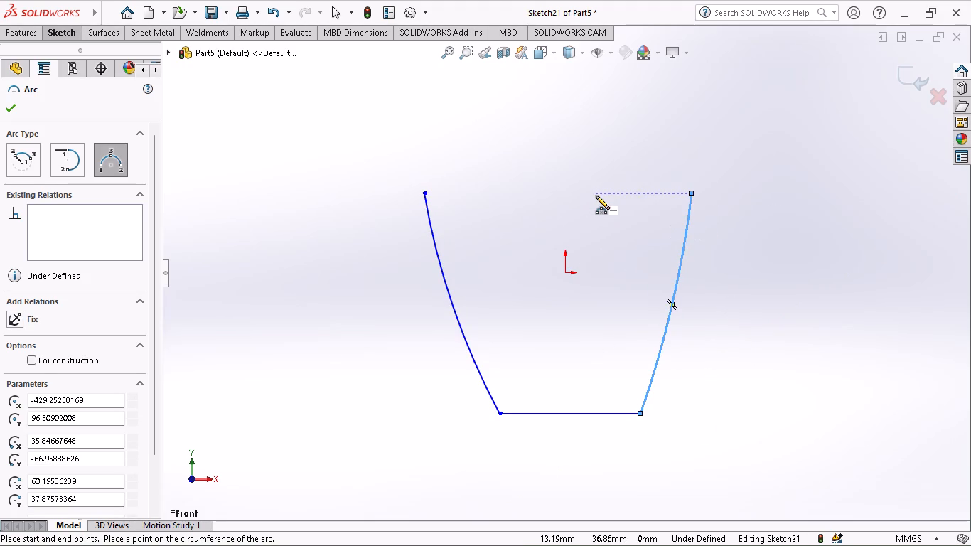
{"action": "scroll", "coordinate": [596, 196], "scroll_direction": "left", "scroll_amount": 1}
{"action": "scroll", "coordinate": [598, 196], "scroll_direction": "right", "scroll_amount": 1}
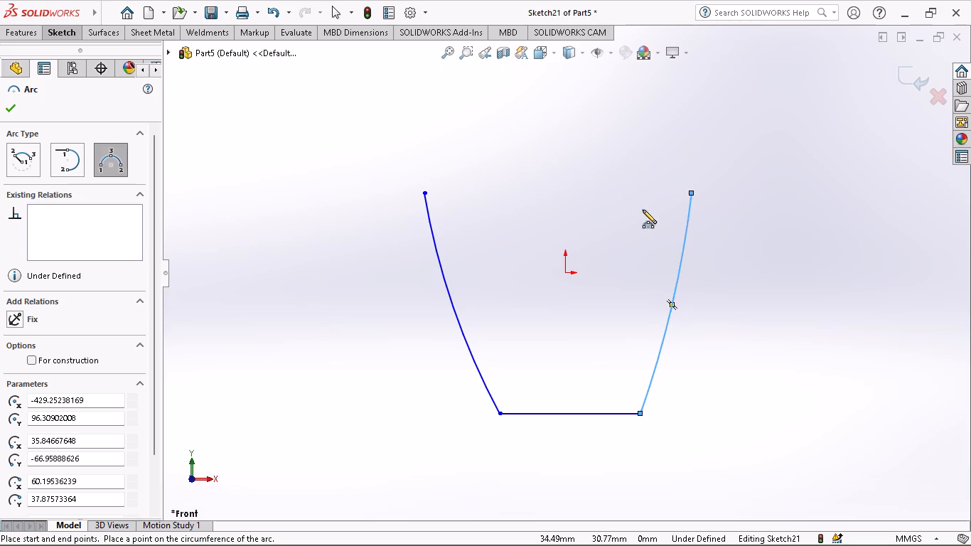
{"action": "scroll", "coordinate": [601, 151], "scroll_direction": "down", "scroll_amount": 4, "text": "ctrl"}
{"action": "scroll", "coordinate": [601, 151], "scroll_direction": "up", "scroll_amount": 5, "text": "ctrl"}
{"action": "scroll", "coordinate": [608, 159], "scroll_direction": "down", "scroll_amount": 3, "text": "ctrl"}
{"action": "scroll", "coordinate": [608, 159], "scroll_direction": "up", "scroll_amount": 2, "text": "ctrl"}
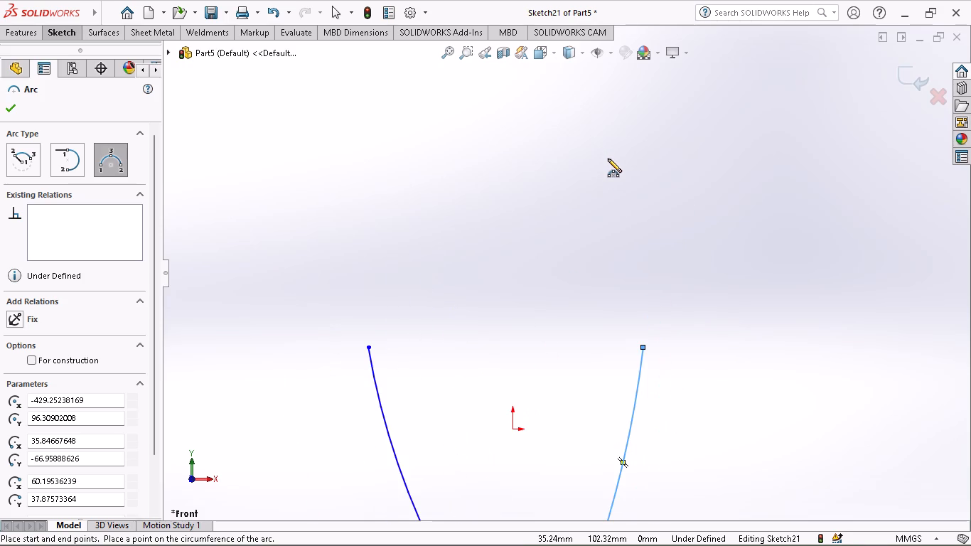
{"action": "scroll", "coordinate": [608, 159], "scroll_direction": "up", "scroll_amount": 3, "text": "ctrl"}
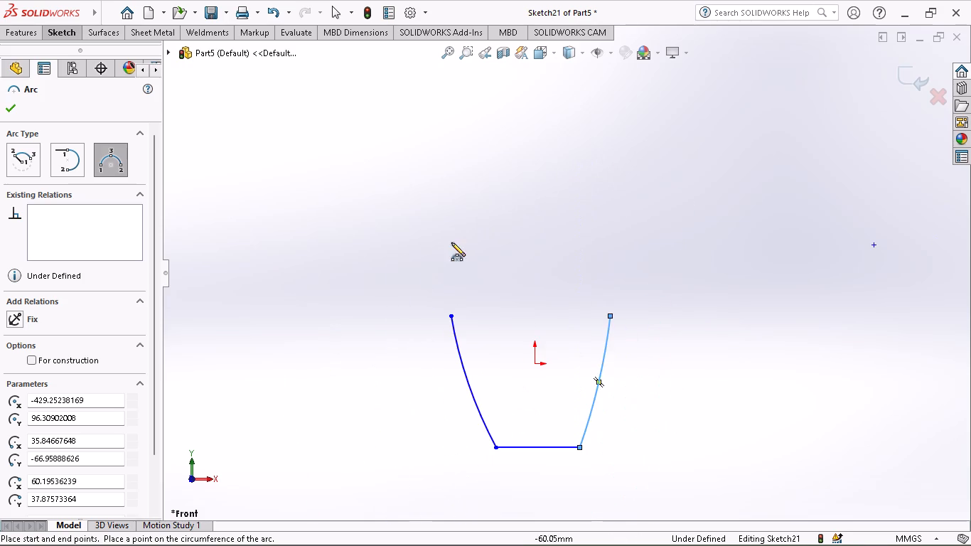
{"action": "left_click", "coordinate": [450, 314]}
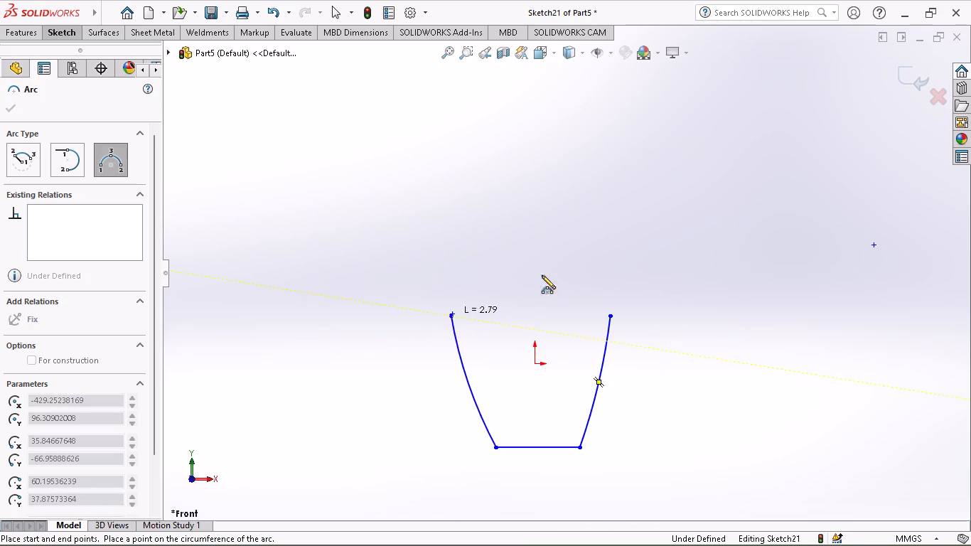
{"action": "left_click", "coordinate": [489, 245]}
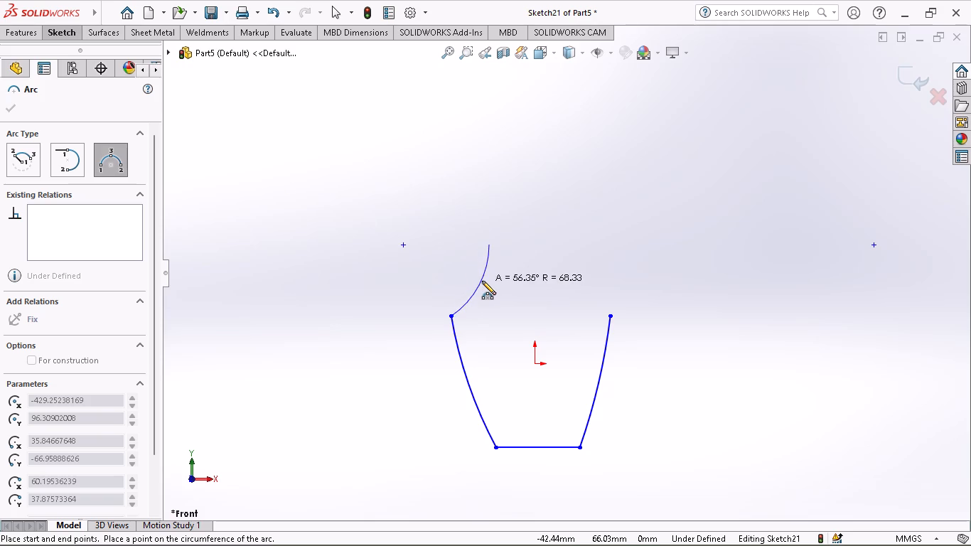
{"action": "left_click", "coordinate": [482, 281]}
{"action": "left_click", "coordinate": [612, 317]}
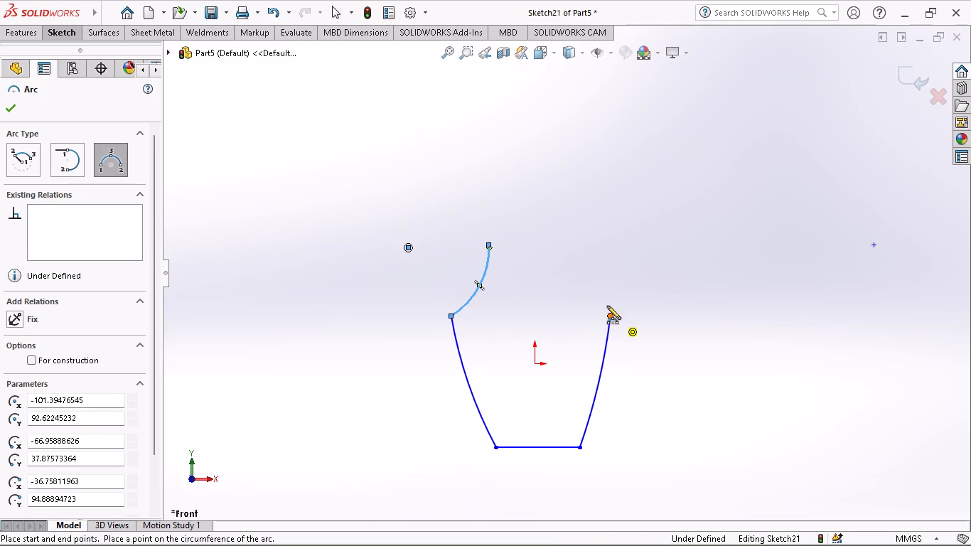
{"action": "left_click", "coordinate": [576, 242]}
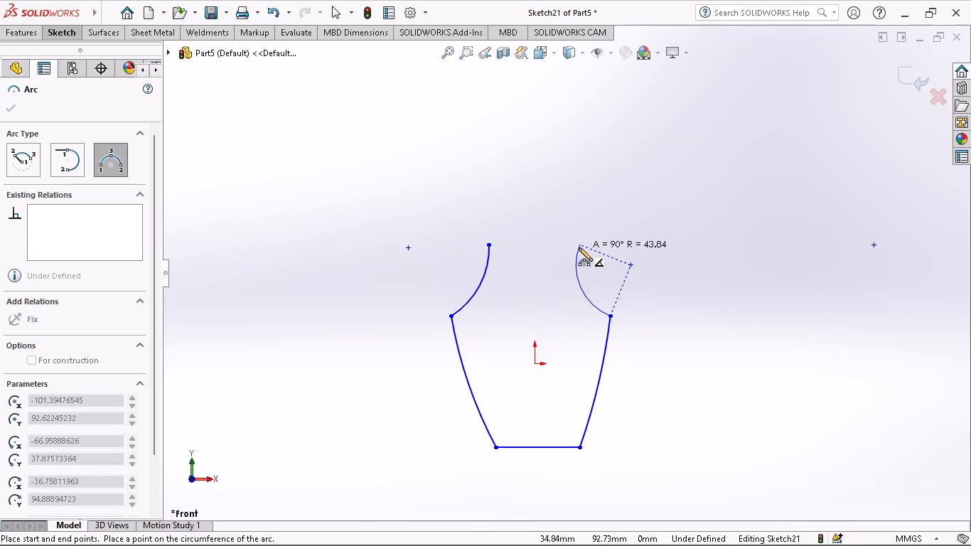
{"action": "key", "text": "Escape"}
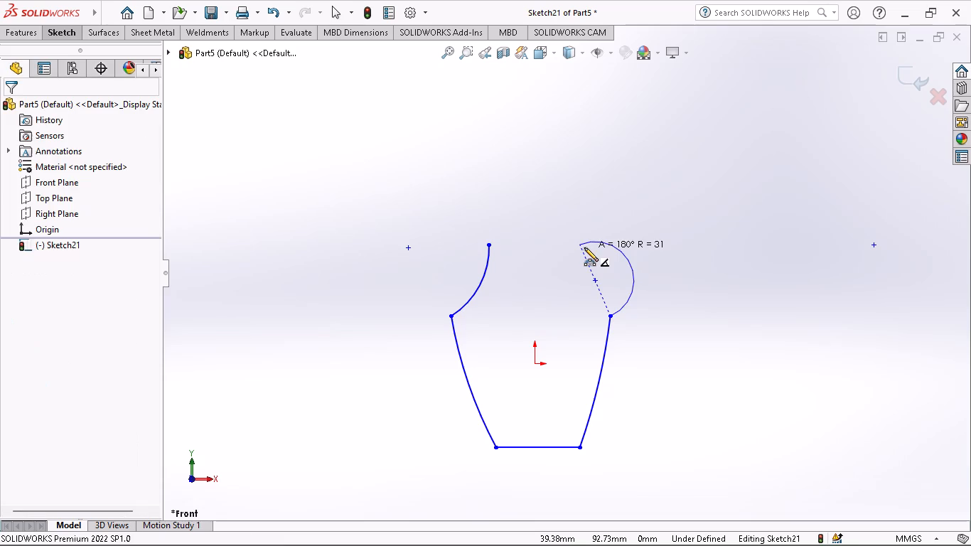
Sketch the right neck as a 90° three-point arc of about 44 mm radius, bowed toward the centre and ending level with the left neck.
{"action": "left_click", "coordinate": [75, 28]}
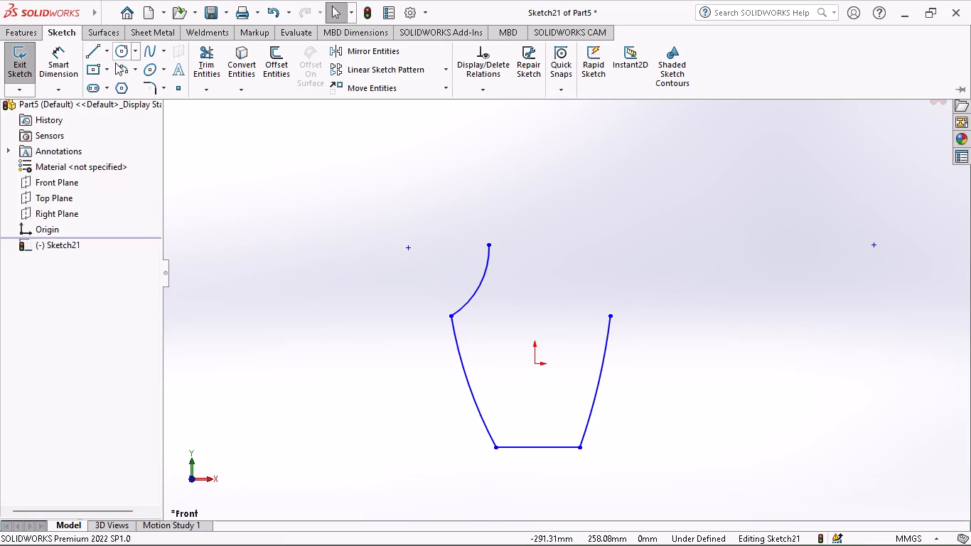
{"action": "left_click", "coordinate": [123, 71]}
{"action": "left_click", "coordinate": [608, 316]}
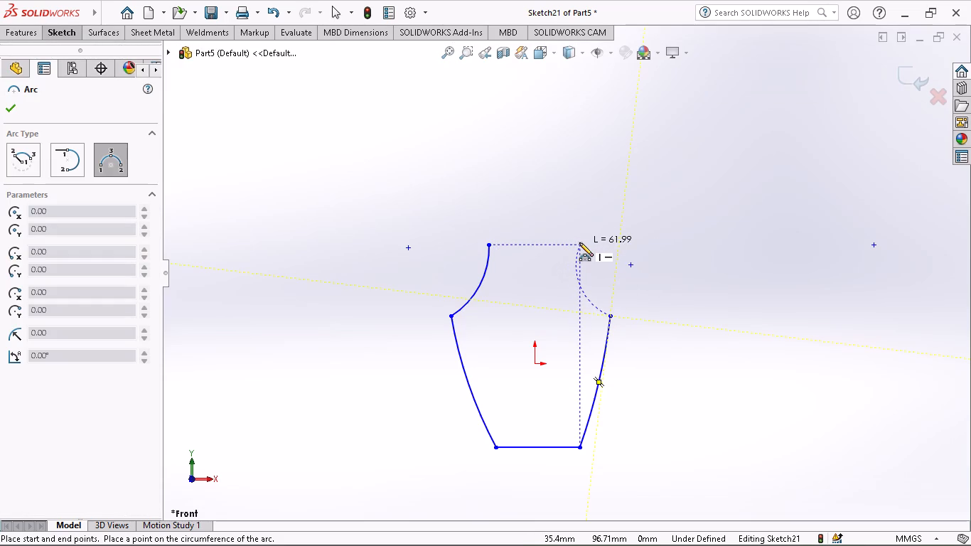
{"action": "left_click", "coordinate": [579, 242]}
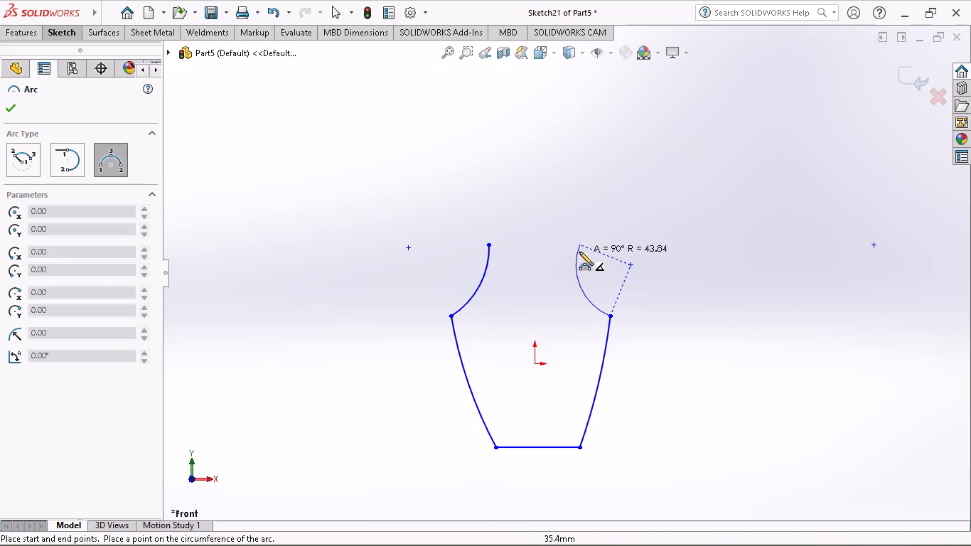
{"action": "left_click", "coordinate": [579, 252]}
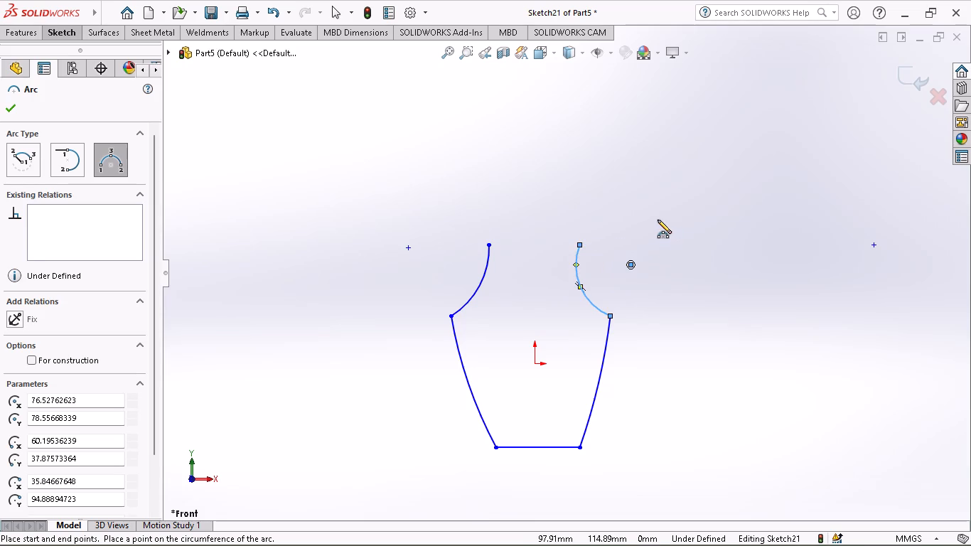
{"action": "key", "text": "Escape"}
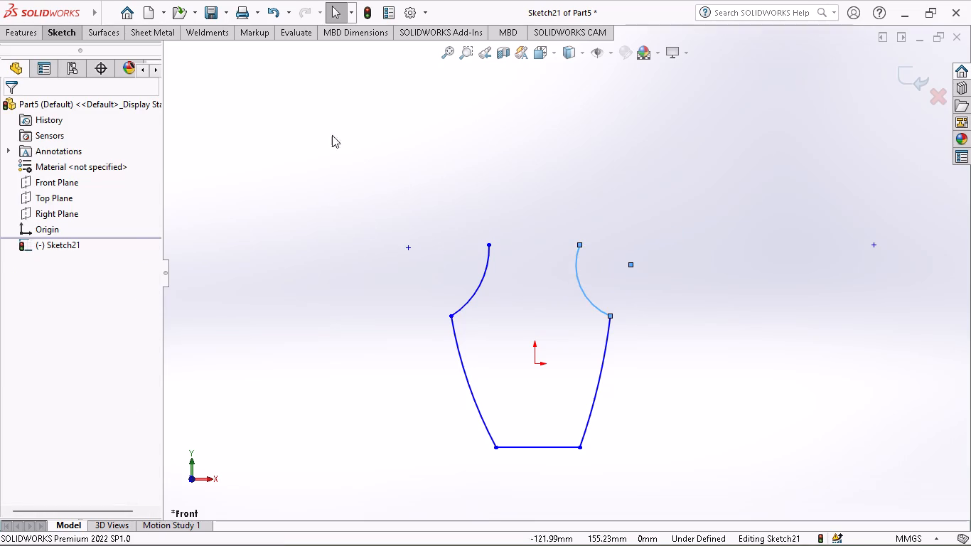
Sketch three-point arcs flaring outward from both neck tops as lips, the left one 90° with a radius of about 25 mm.
{"action": "left_click", "coordinate": [56, 33]}
{"action": "left_click", "coordinate": [117, 67]}
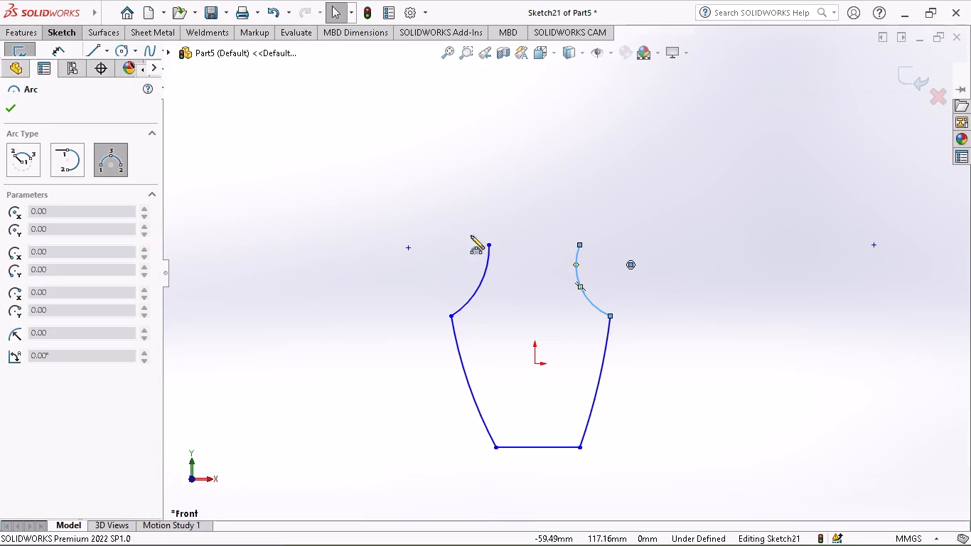
{"action": "left_click", "coordinate": [487, 246]}
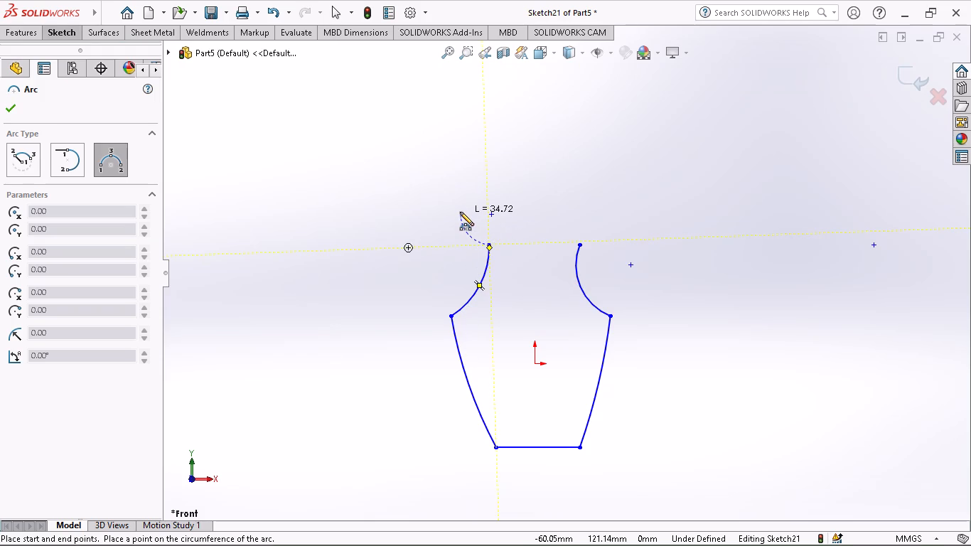
{"action": "left_click", "coordinate": [460, 212]}
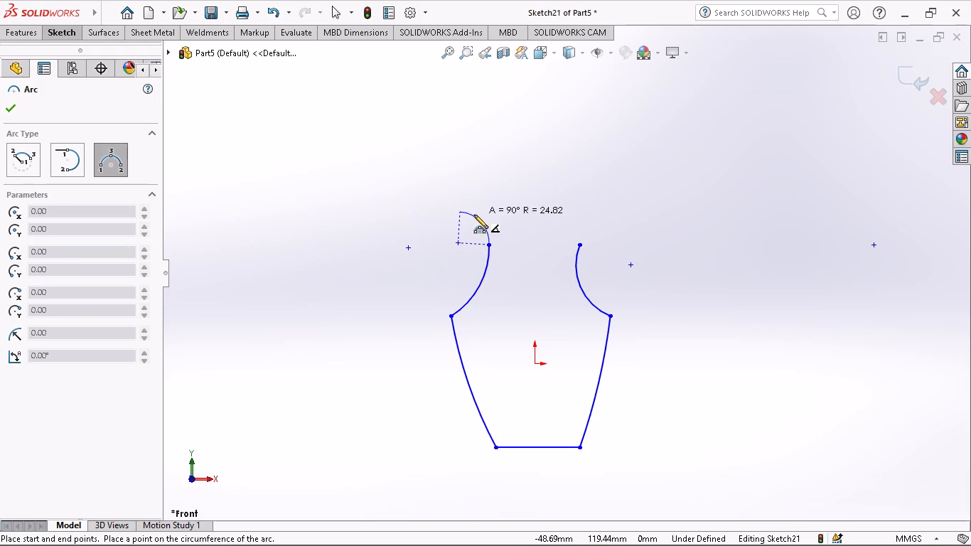
{"action": "left_click", "coordinate": [472, 218]}
{"action": "left_click", "coordinate": [579, 245]}
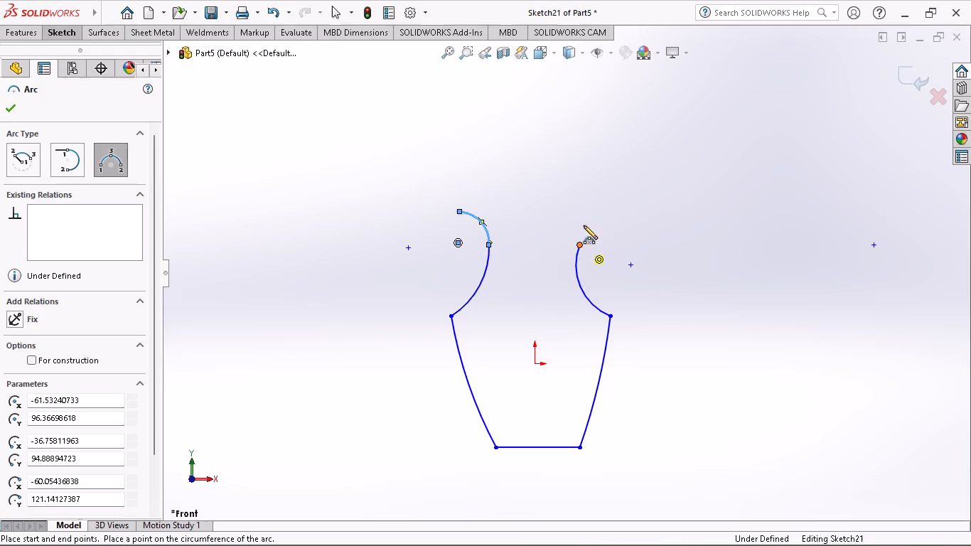
{"action": "left_click", "coordinate": [606, 209]}
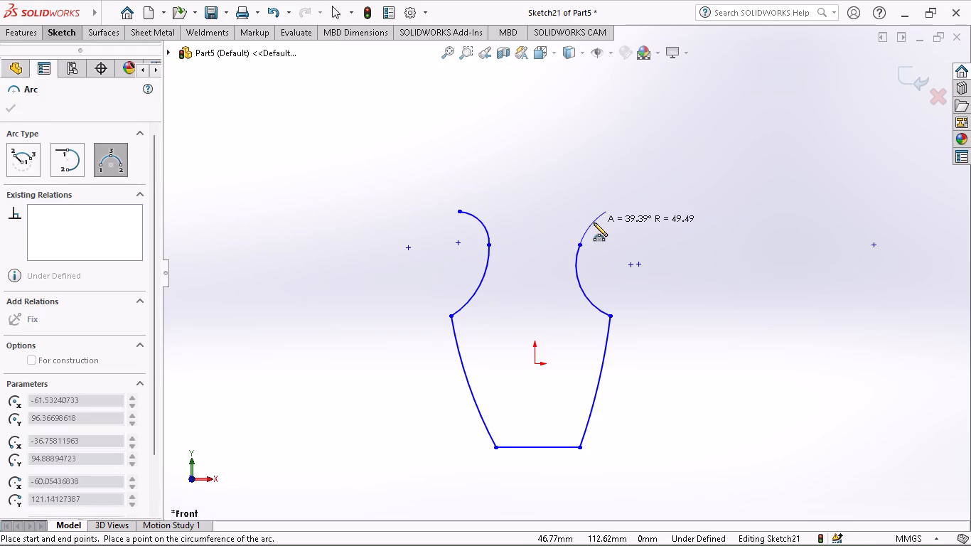
{"action": "left_click", "coordinate": [591, 221]}
{"action": "key", "text": "Escape"}
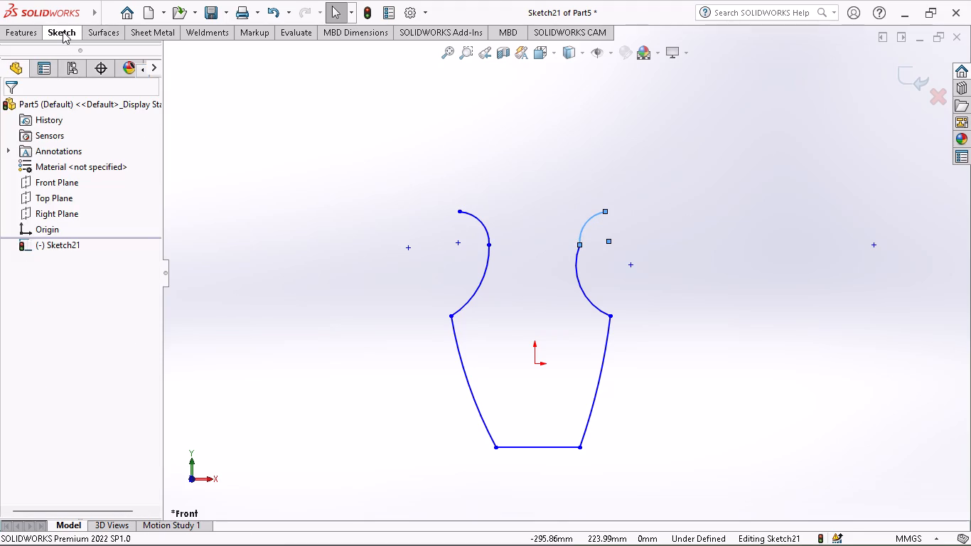
Draw a horizontal line about 118 mm long across the top between the two lip ends.
{"action": "left_click", "coordinate": [47, 31]}
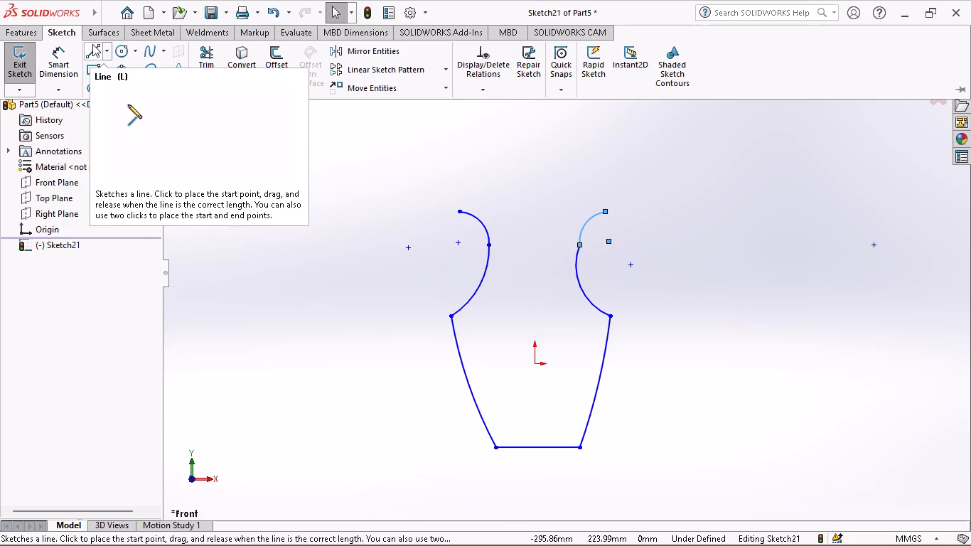
{"action": "left_click", "coordinate": [92, 45]}
{"action": "left_click", "coordinate": [456, 210]}
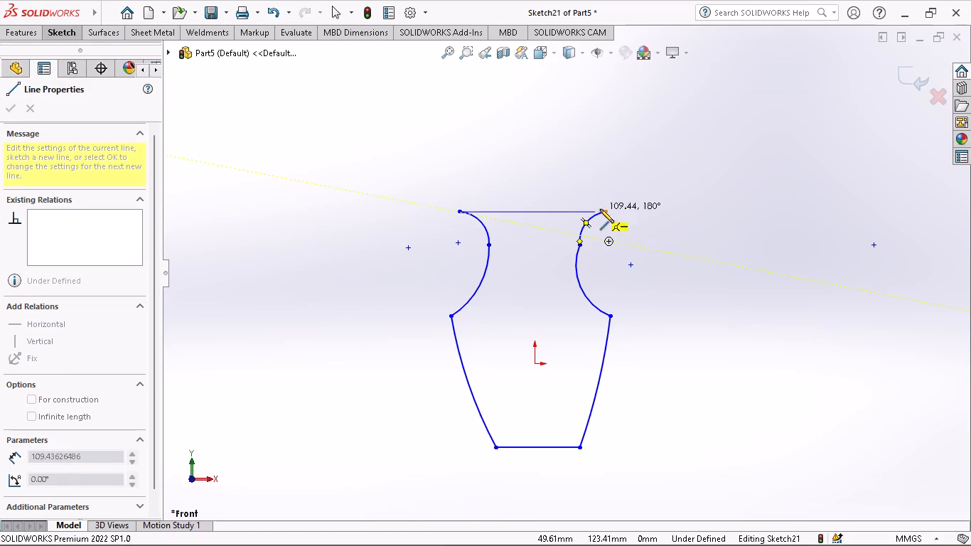
{"action": "left_click", "coordinate": [603, 211]}
{"action": "key", "text": "Escape"}
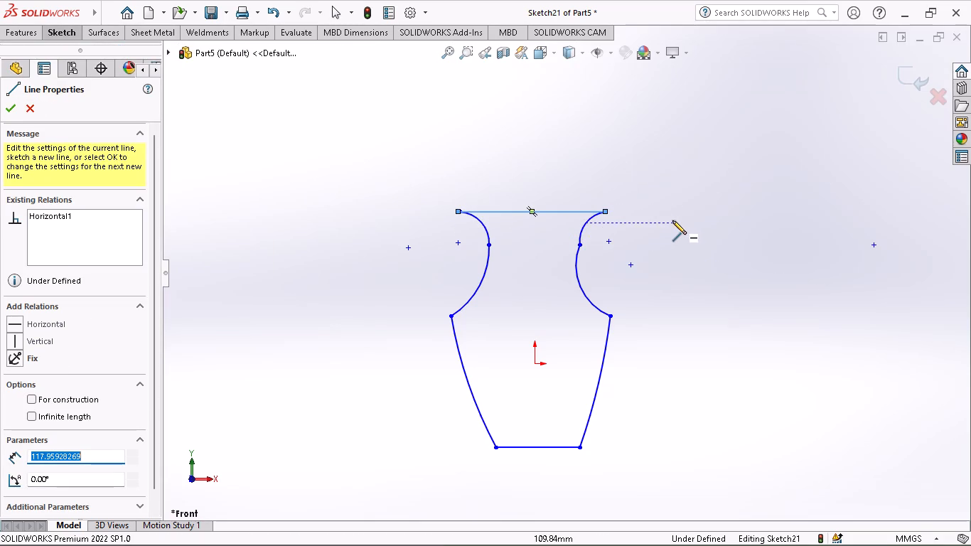
{"action": "key", "text": "Escape"}
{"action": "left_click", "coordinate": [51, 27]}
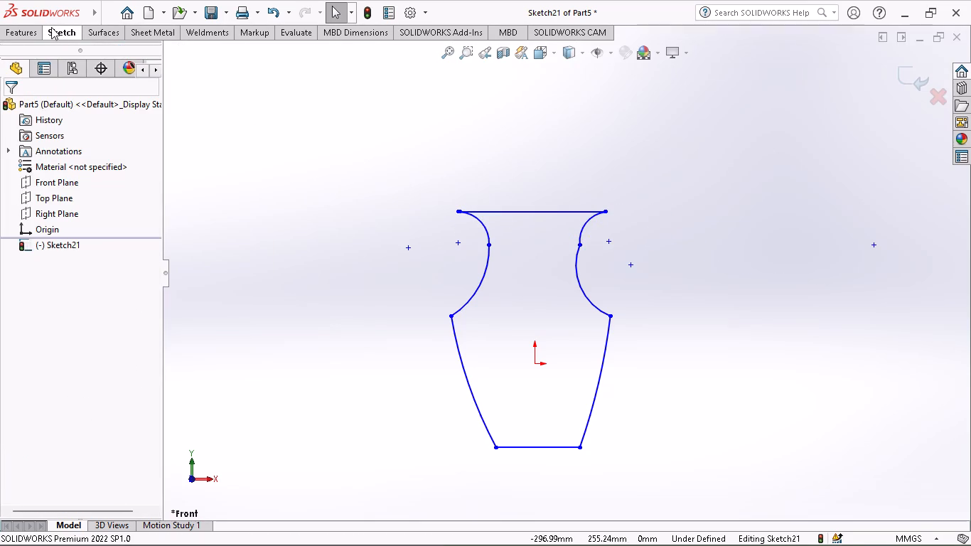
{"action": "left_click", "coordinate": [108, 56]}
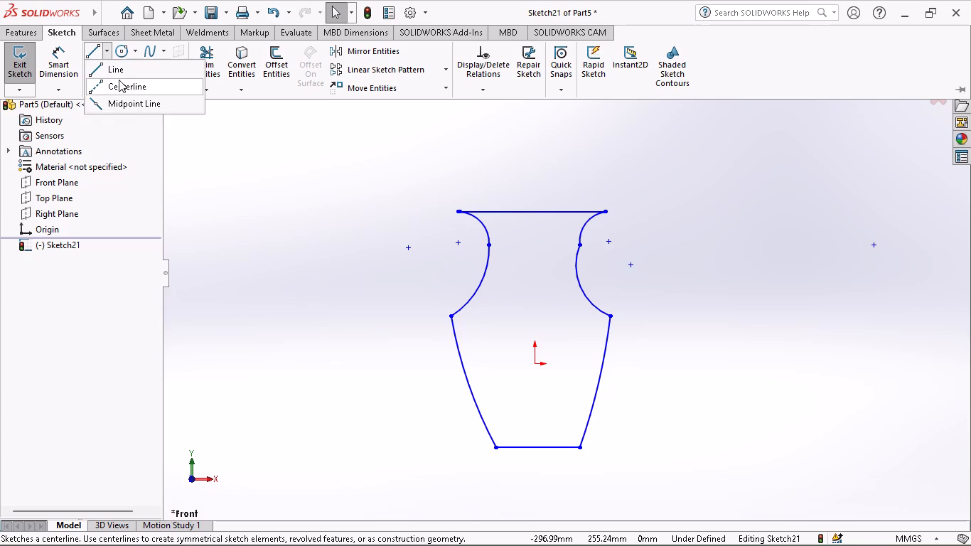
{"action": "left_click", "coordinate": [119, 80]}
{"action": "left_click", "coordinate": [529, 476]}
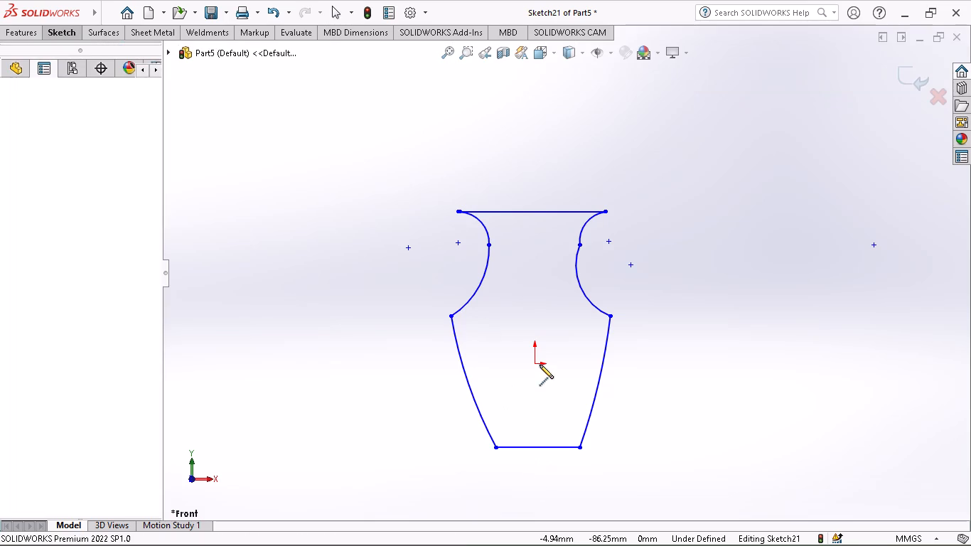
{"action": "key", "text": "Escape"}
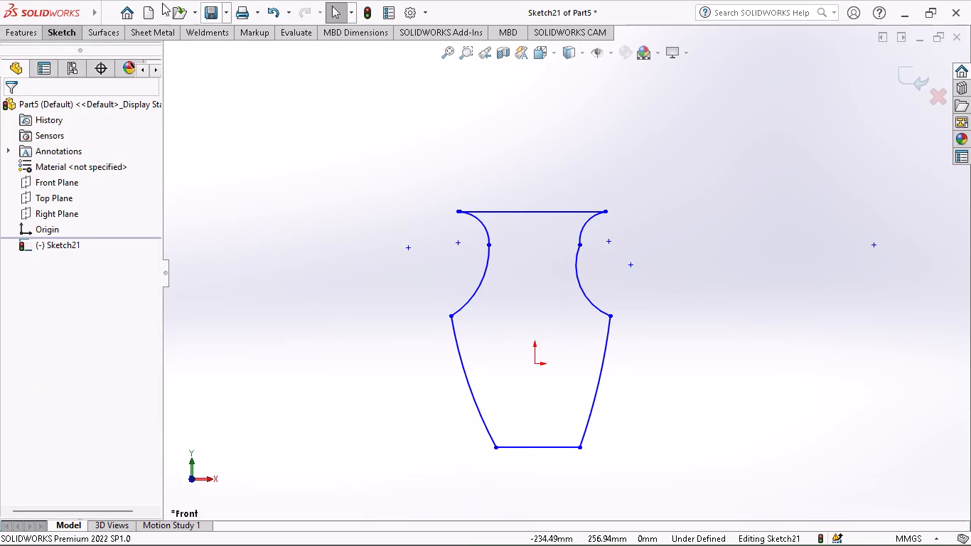
Draw a vertical centerline about 272 mm long through the origin, extending below the base line and above the top line.
{"action": "left_click", "coordinate": [62, 27]}
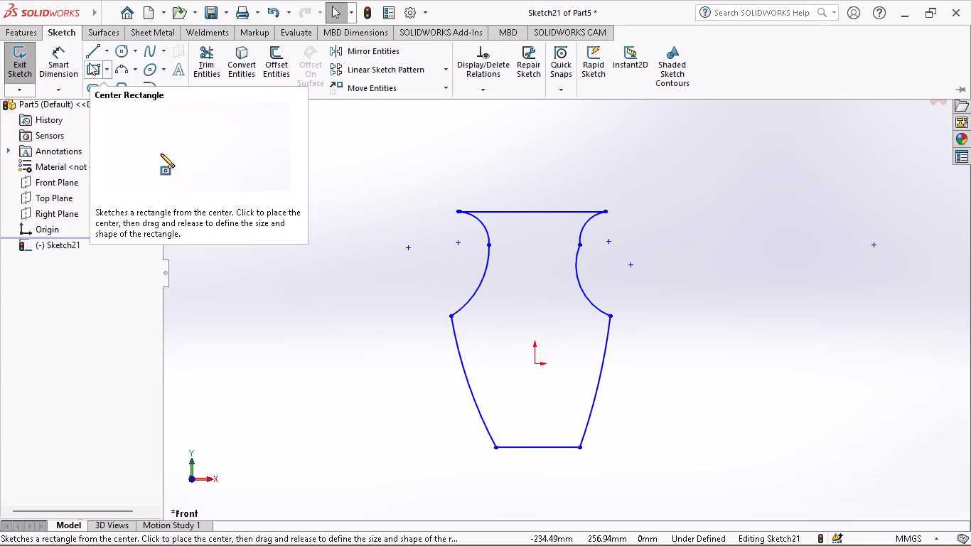
{"action": "left_click", "coordinate": [109, 56]}
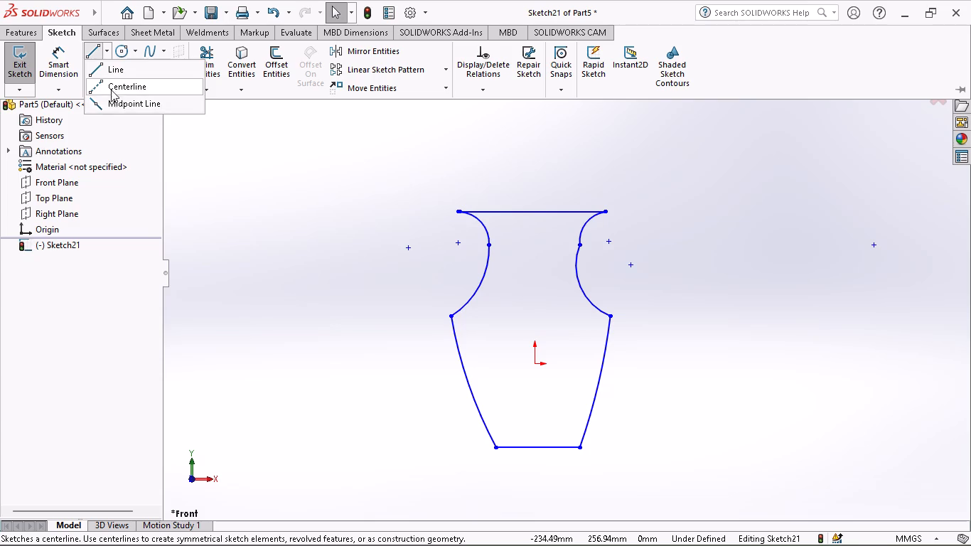
{"action": "left_click", "coordinate": [111, 90]}
{"action": "left_click", "coordinate": [532, 472]}
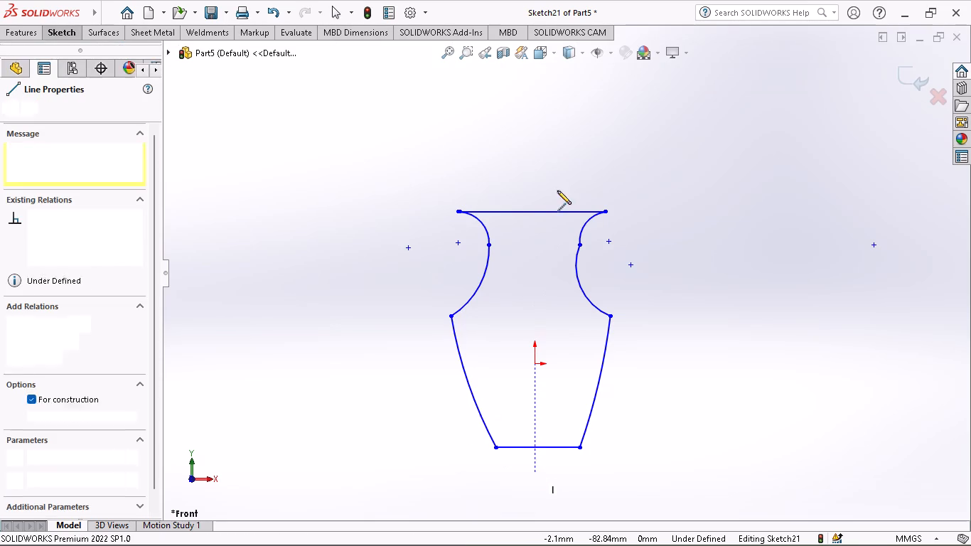
{"action": "left_click", "coordinate": [539, 132]}
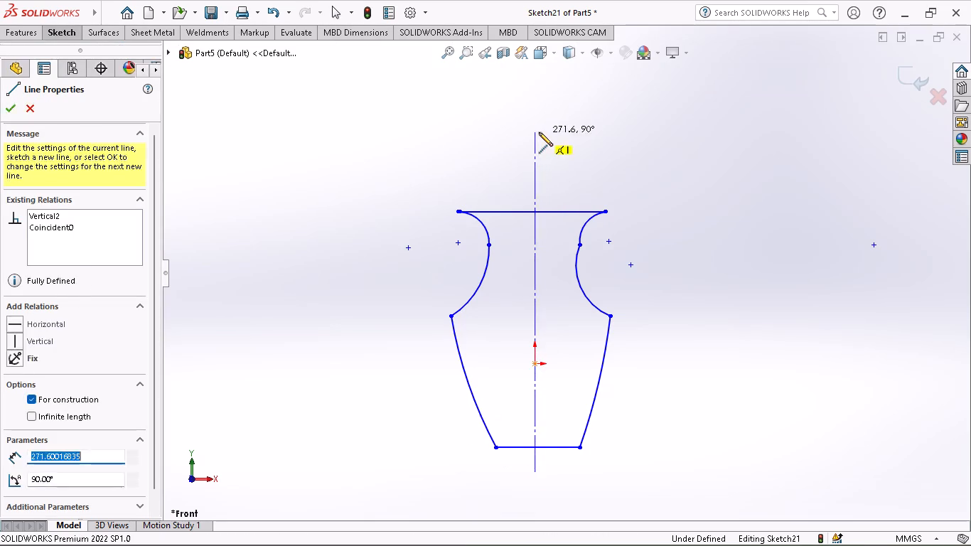
{"action": "key", "text": "Escape"}
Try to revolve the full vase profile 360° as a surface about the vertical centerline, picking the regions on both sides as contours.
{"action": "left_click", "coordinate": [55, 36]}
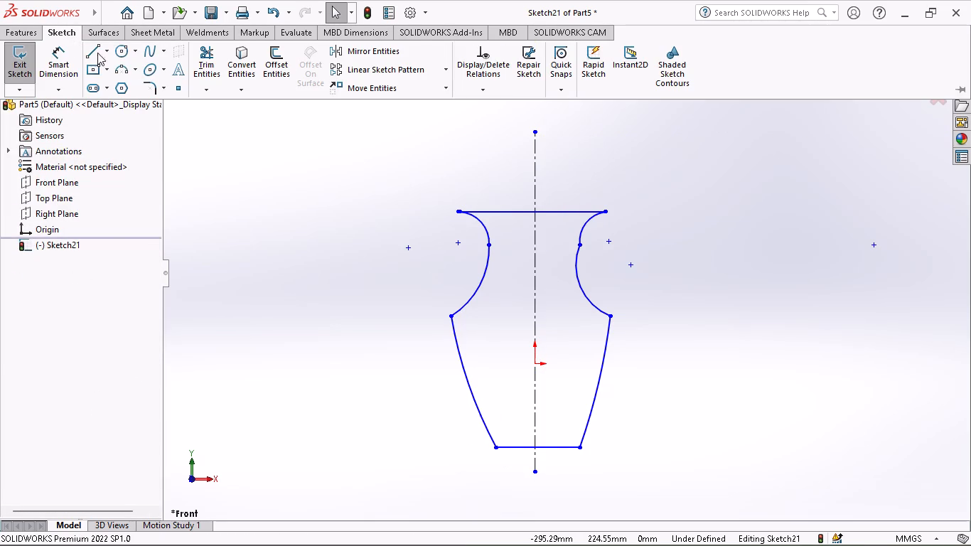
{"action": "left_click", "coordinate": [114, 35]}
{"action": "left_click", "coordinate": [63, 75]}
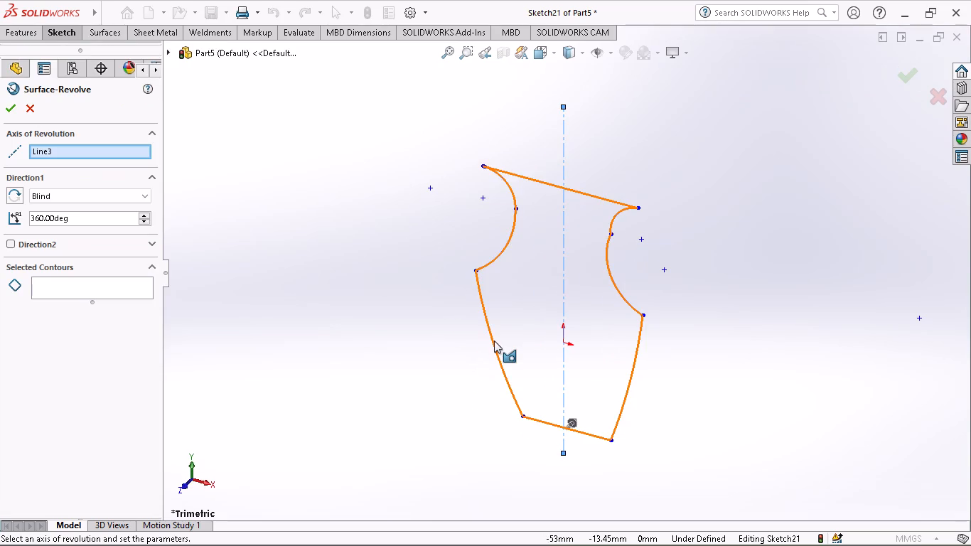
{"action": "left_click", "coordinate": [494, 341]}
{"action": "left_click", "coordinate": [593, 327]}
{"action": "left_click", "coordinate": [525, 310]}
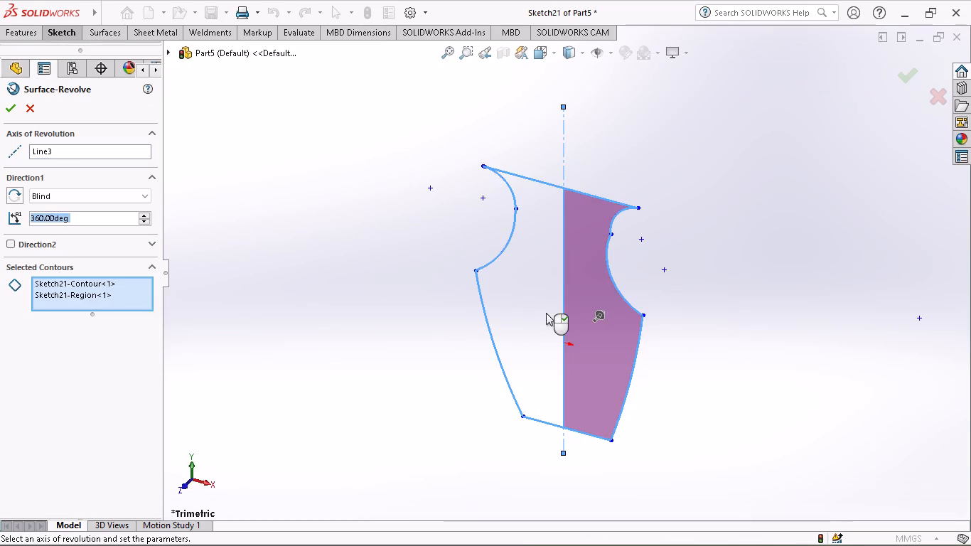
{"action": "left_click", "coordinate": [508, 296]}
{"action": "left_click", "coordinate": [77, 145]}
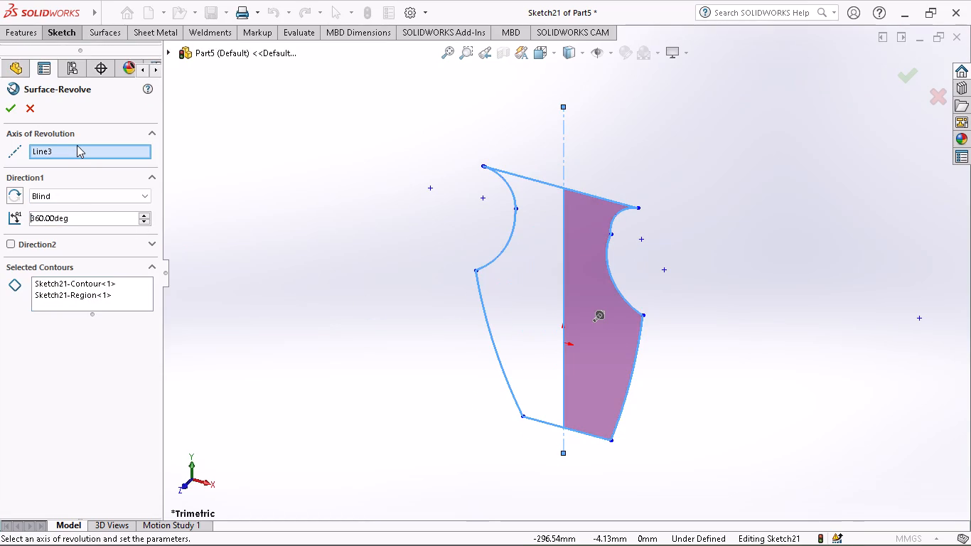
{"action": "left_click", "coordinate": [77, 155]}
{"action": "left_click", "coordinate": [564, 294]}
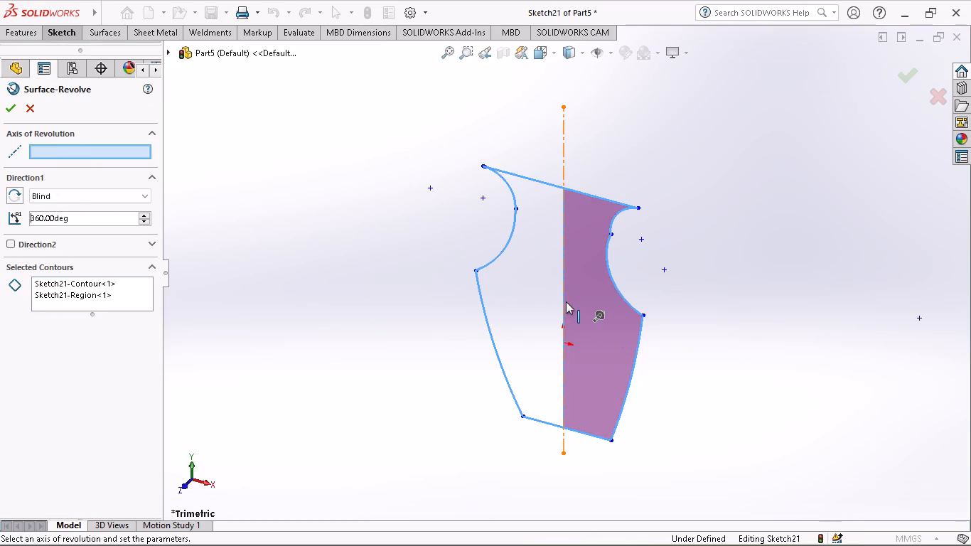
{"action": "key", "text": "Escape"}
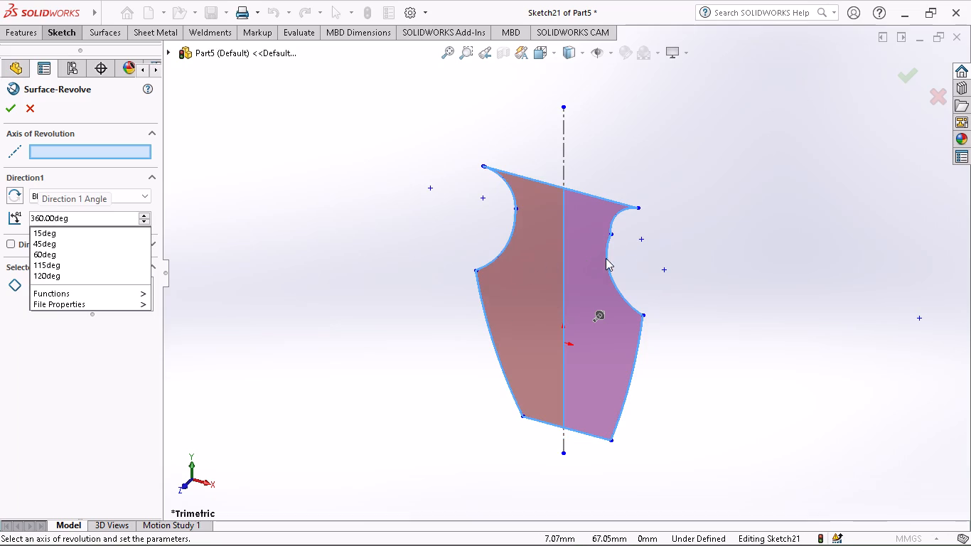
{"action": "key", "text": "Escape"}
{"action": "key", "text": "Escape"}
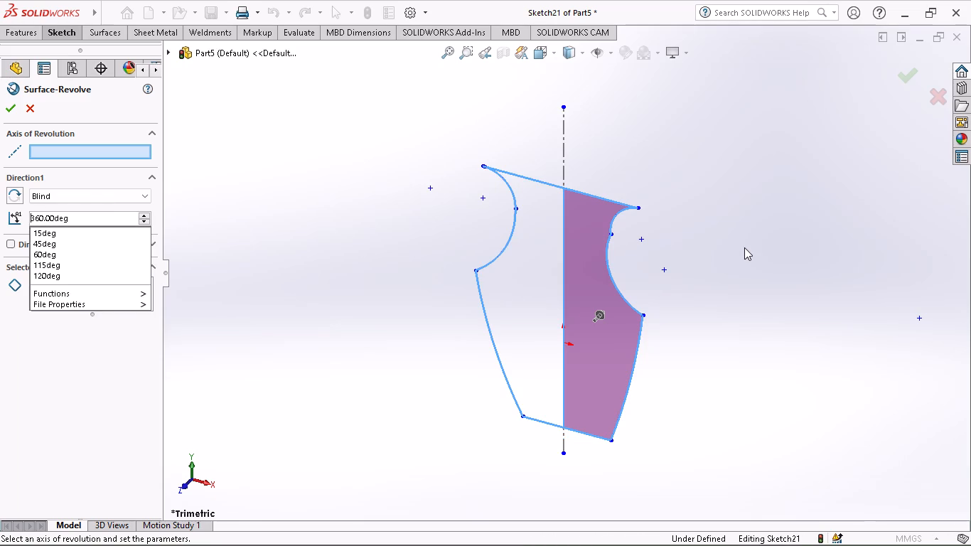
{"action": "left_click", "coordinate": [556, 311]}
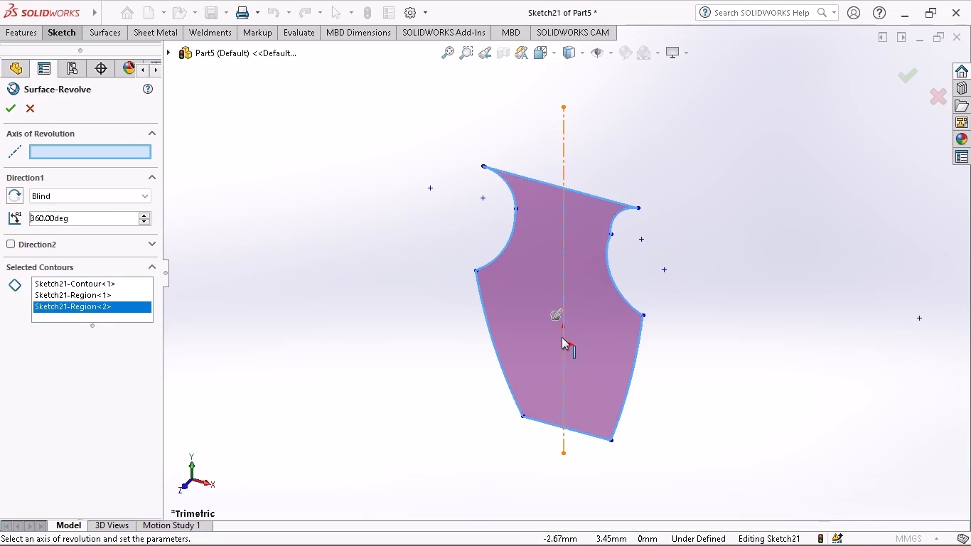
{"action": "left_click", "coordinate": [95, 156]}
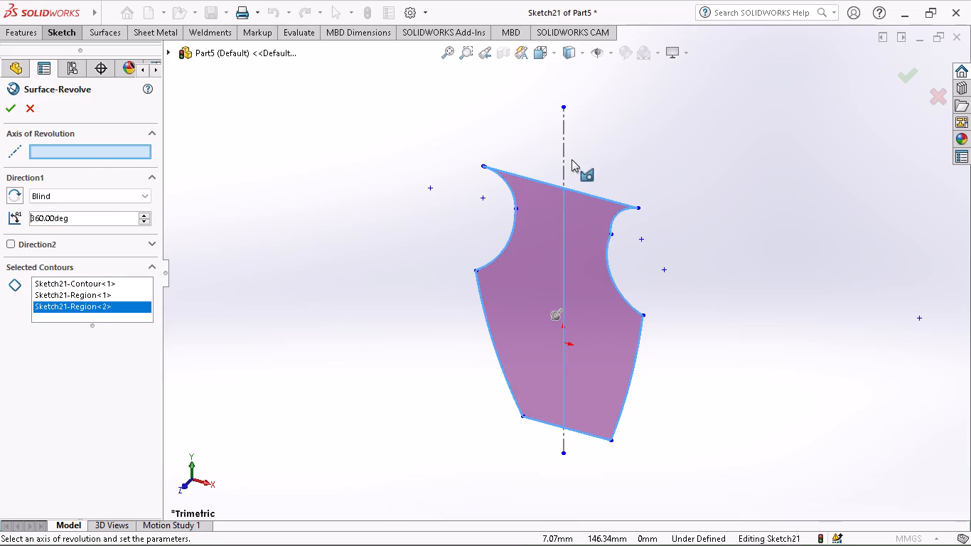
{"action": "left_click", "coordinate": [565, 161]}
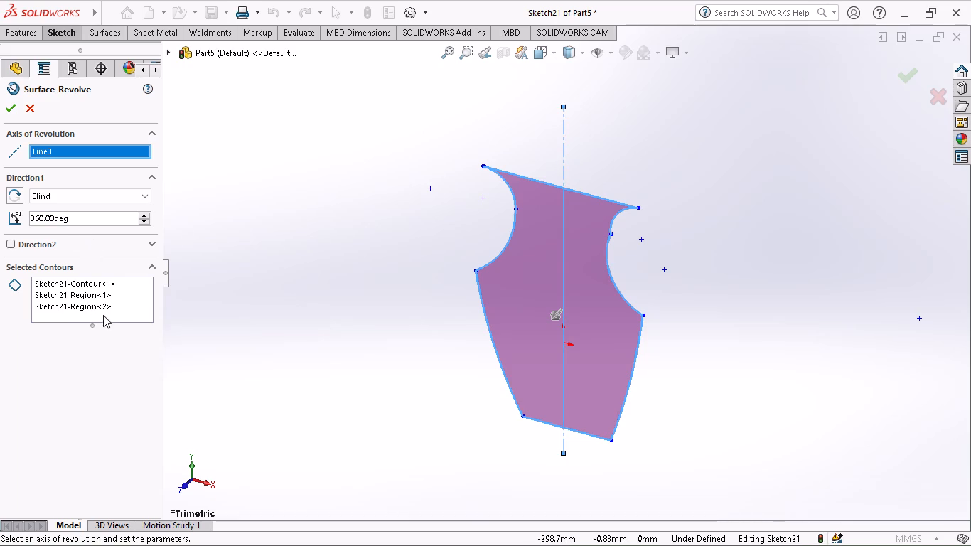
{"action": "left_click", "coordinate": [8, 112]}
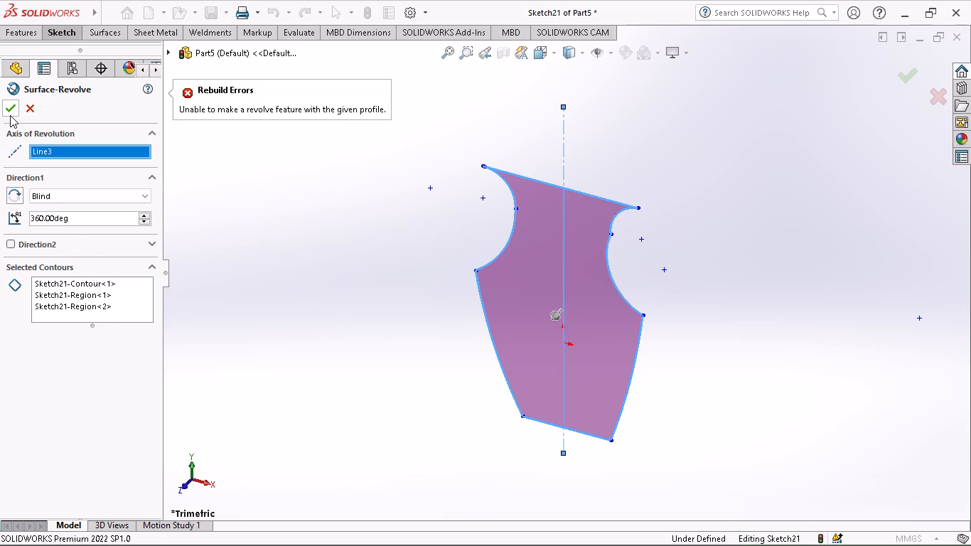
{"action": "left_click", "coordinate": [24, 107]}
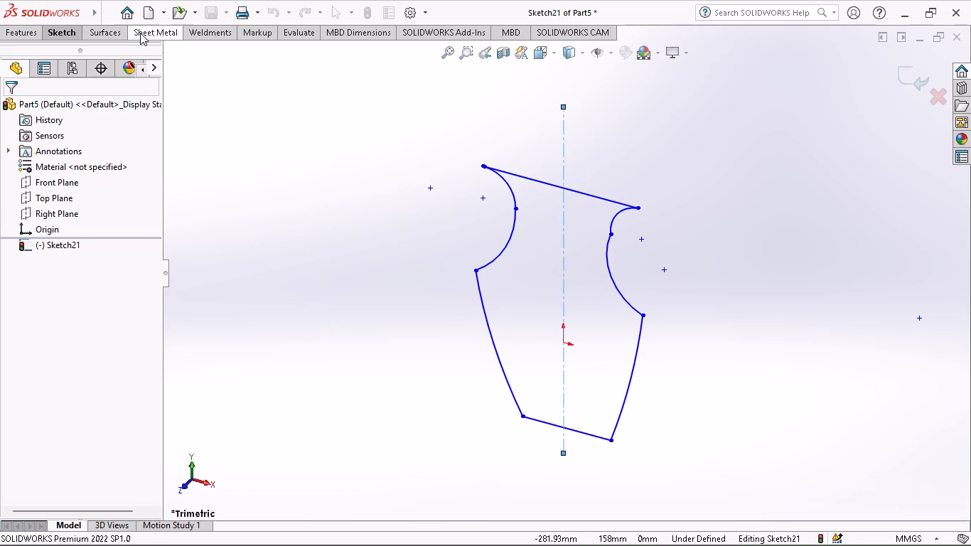
Trim away the left half of the vase profile, cutting the top and base lines back to the centerline with Trim to closest.
{"action": "left_click", "coordinate": [67, 30]}
{"action": "left_click", "coordinate": [204, 77]}
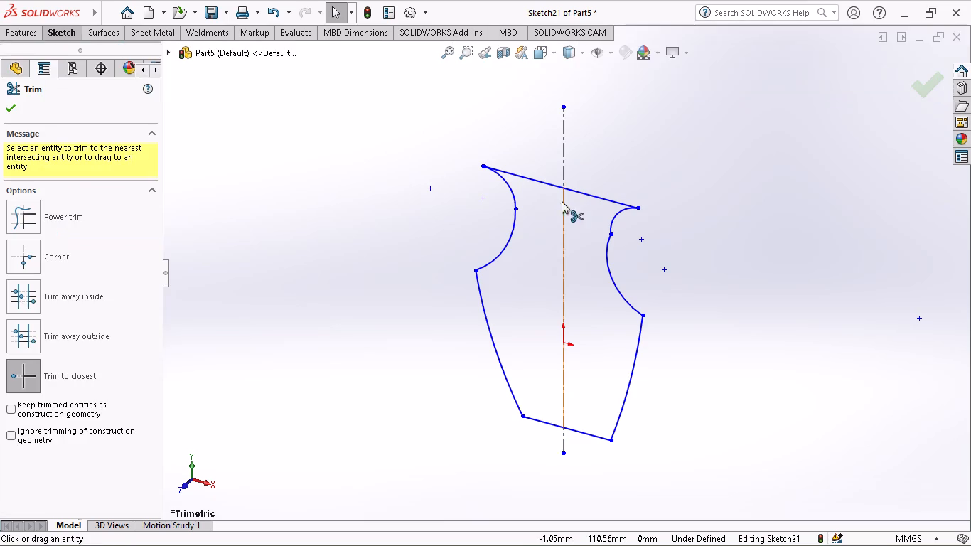
{"action": "left_click", "coordinate": [540, 186]}
{"action": "left_click", "coordinate": [540, 183]}
{"action": "left_click", "coordinate": [515, 200]}
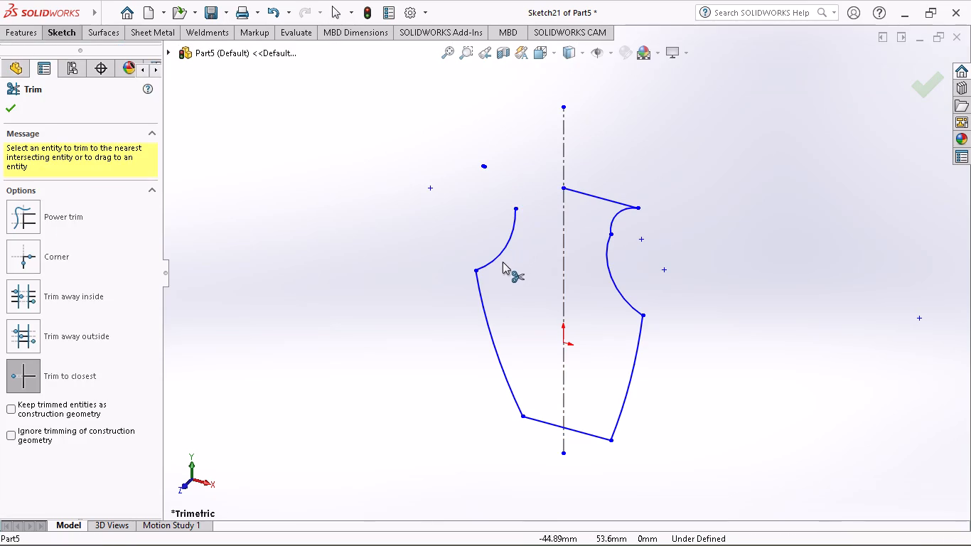
{"action": "left_click", "coordinate": [493, 264]}
{"action": "left_click", "coordinate": [483, 168]}
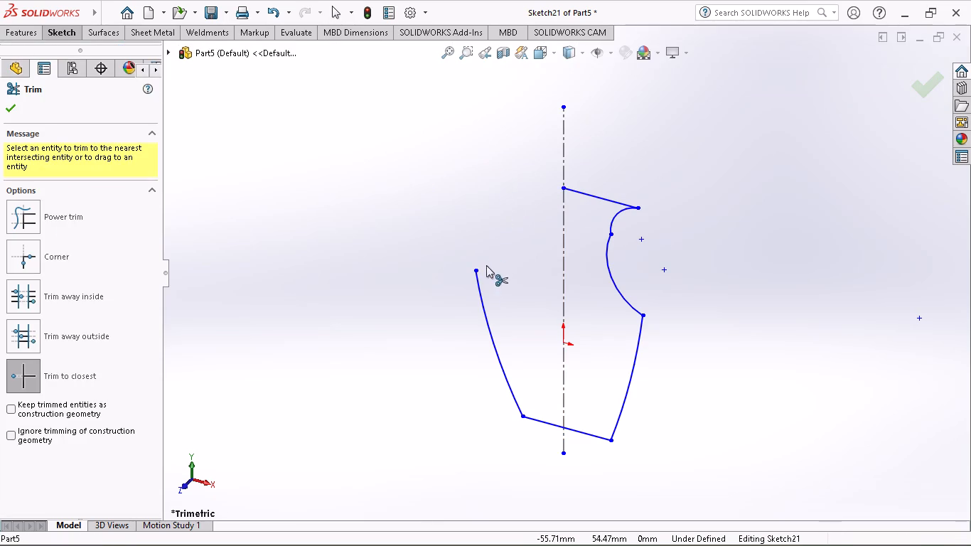
{"action": "left_click", "coordinate": [480, 303]}
{"action": "left_click", "coordinate": [534, 422]}
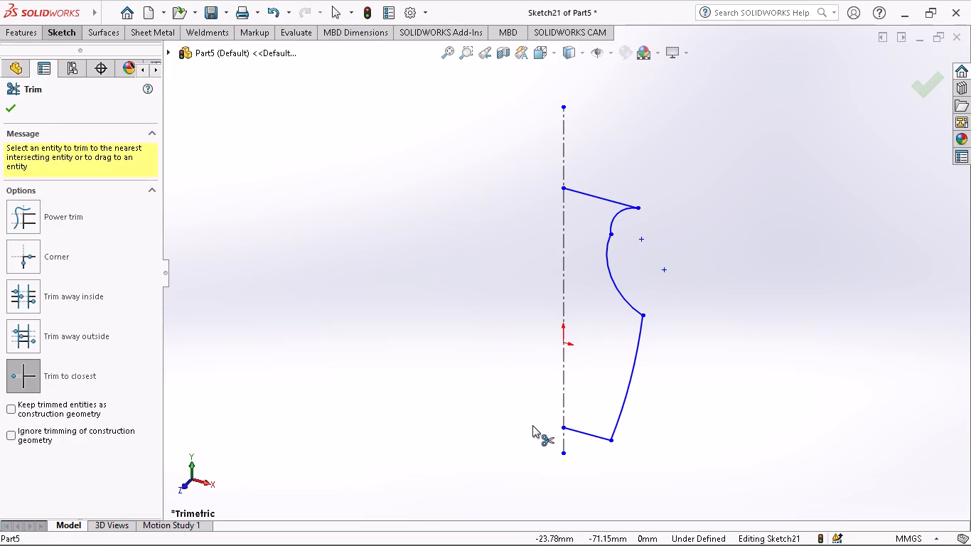
Revolve the remaining half profile 360° about the vertical centerline as a surface.
{"action": "left_click", "coordinate": [53, 35]}
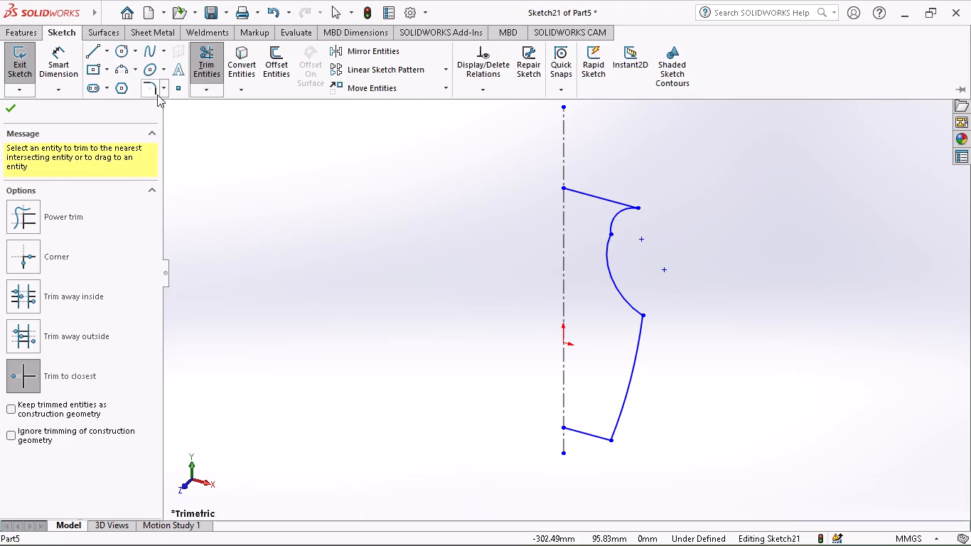
{"action": "left_click", "coordinate": [105, 34]}
{"action": "left_click", "coordinate": [68, 73]}
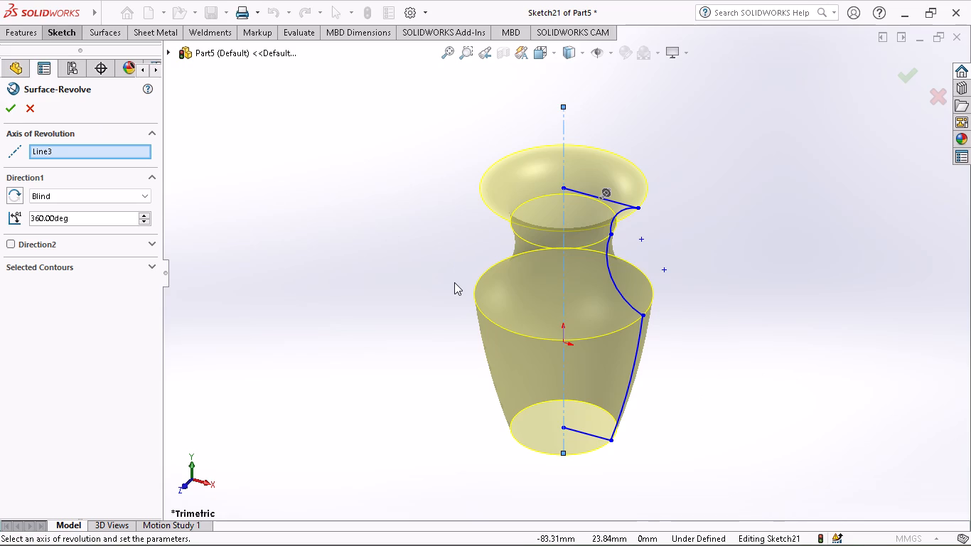
{"action": "left_click", "coordinate": [4, 102]}
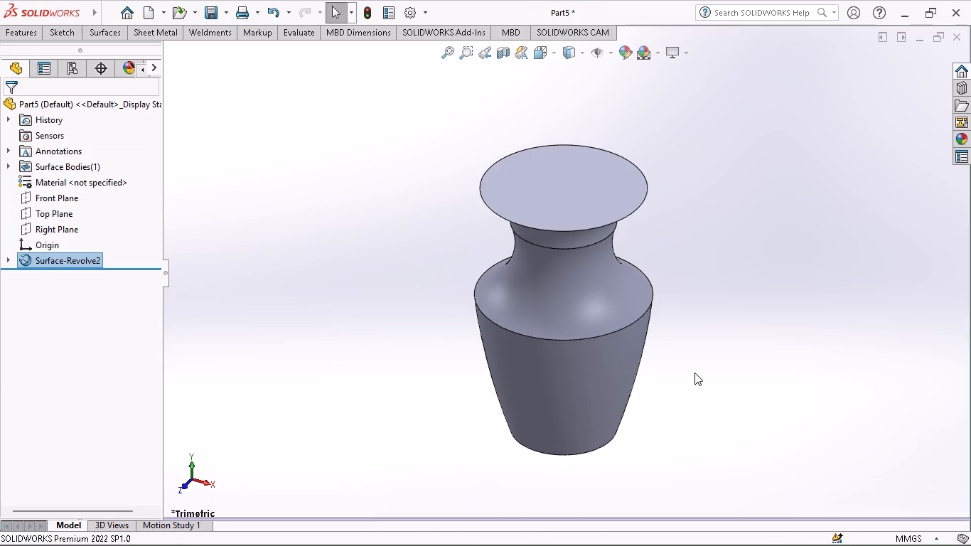
Examine the revolved vase surface from several sides, including its top and base.
{"action": "middle_click_drag", "start_coordinate": [694, 373], "coordinate": [970, 327]}
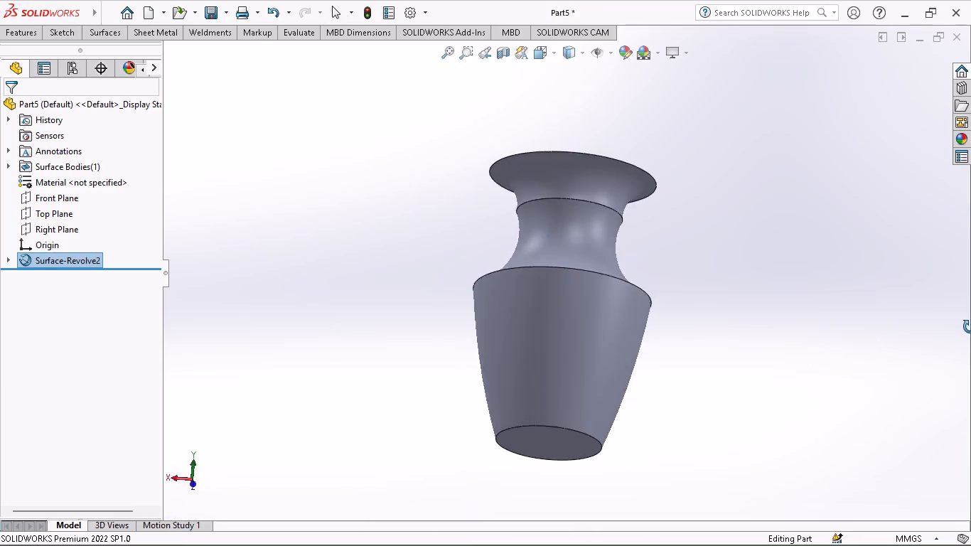
{"action": "middle_click_drag", "start_coordinate": [970, 327], "coordinate": [798, 98]}
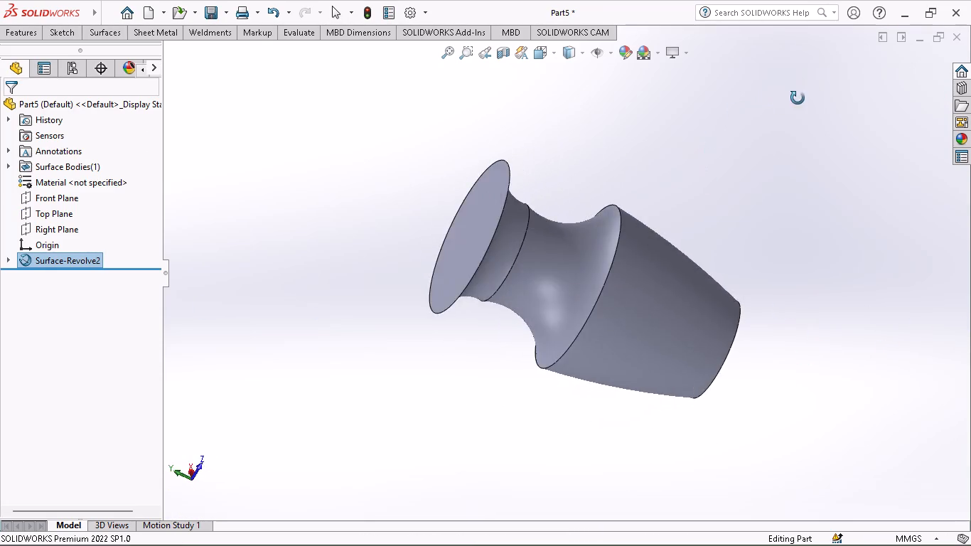
{"action": "middle_click_drag", "start_coordinate": [798, 98], "coordinate": [805, 315]}
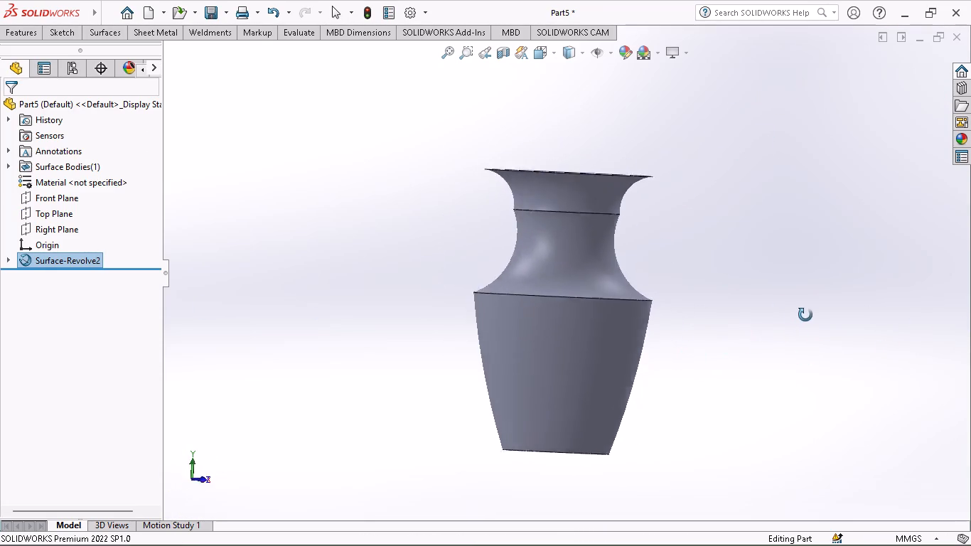
{"action": "middle_click_drag", "start_coordinate": [805, 315], "coordinate": [851, 290]}
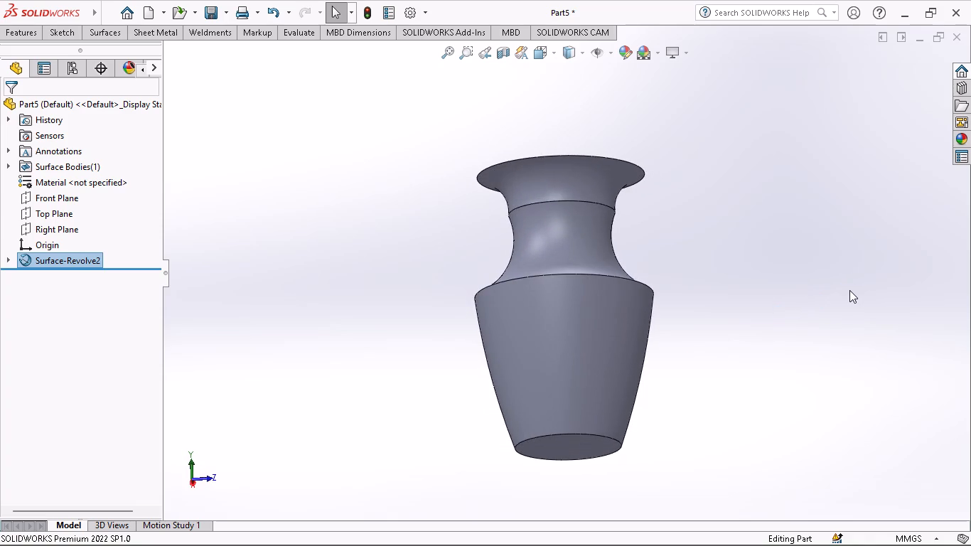
{"action": "middle_click_drag", "start_coordinate": [747, 326], "coordinate": [835, 241]}
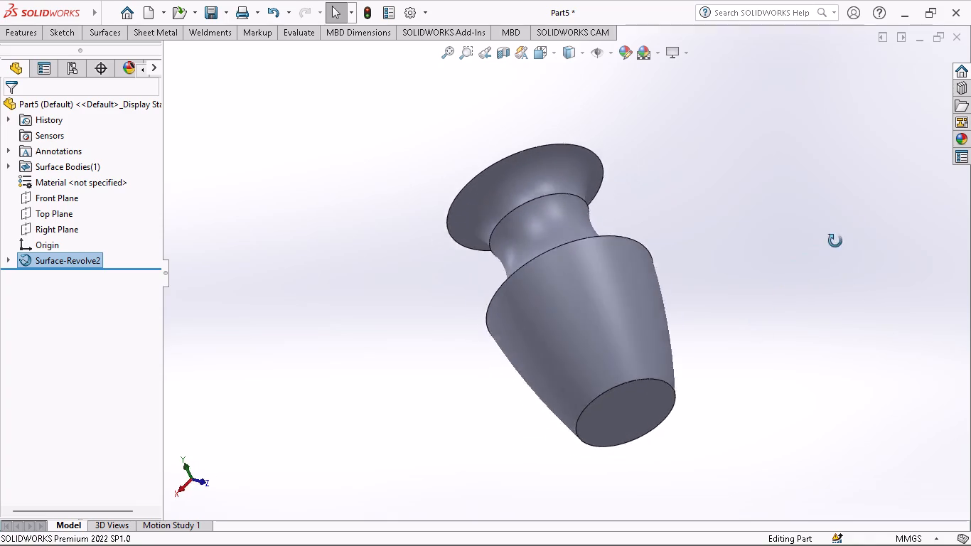
{"action": "middle_click_drag", "start_coordinate": [835, 241], "coordinate": [308, 384]}
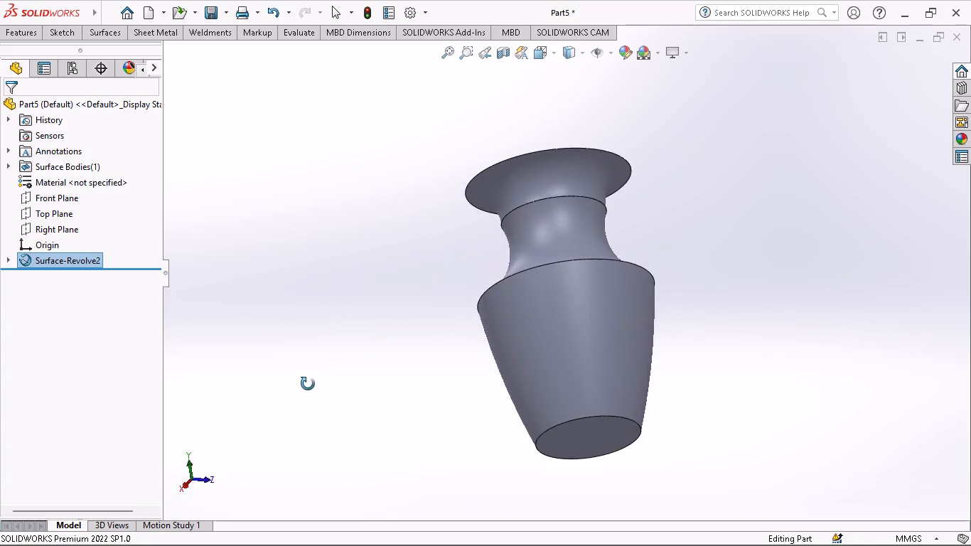
{"action": "middle_click_drag", "start_coordinate": [308, 384], "coordinate": [313, 380]}
Delete the revolved vase surface and its profile sketch from the part.
{"action": "right_click", "coordinate": [32, 264]}
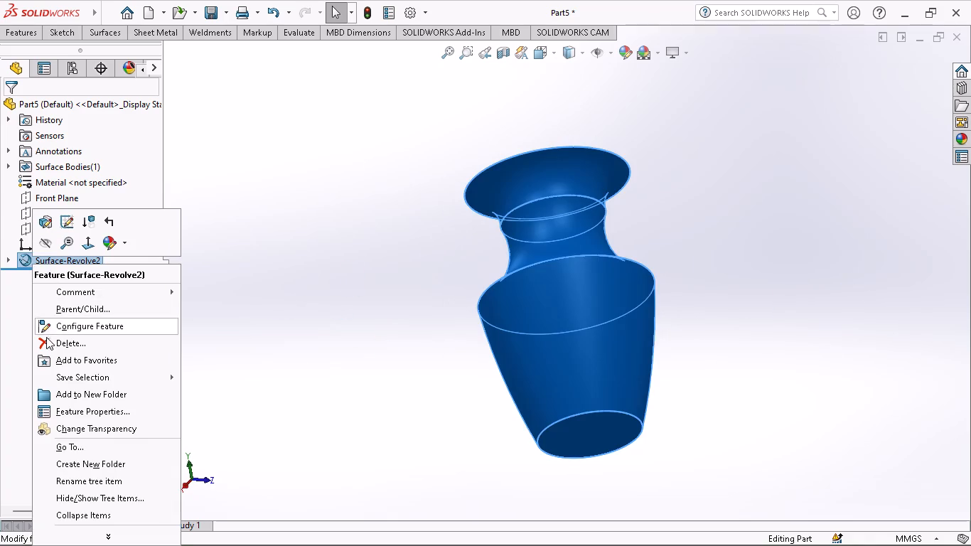
{"action": "left_click", "coordinate": [48, 349]}
{"action": "right_click", "coordinate": [48, 247]}
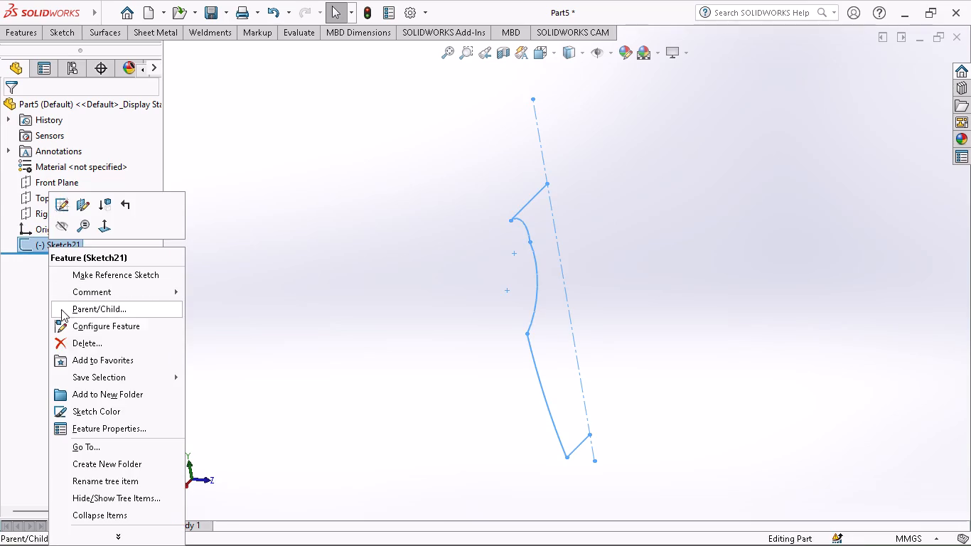
{"action": "left_click", "coordinate": [61, 340]}
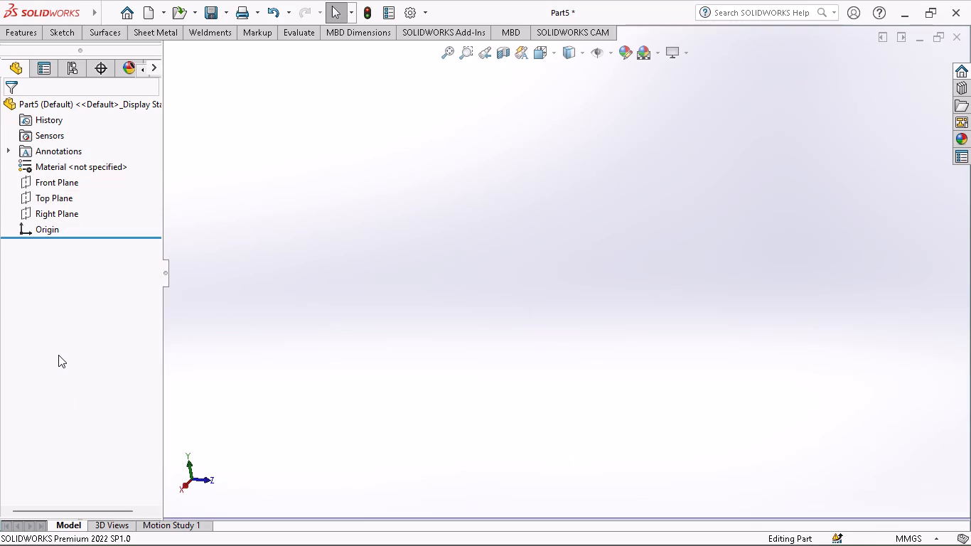
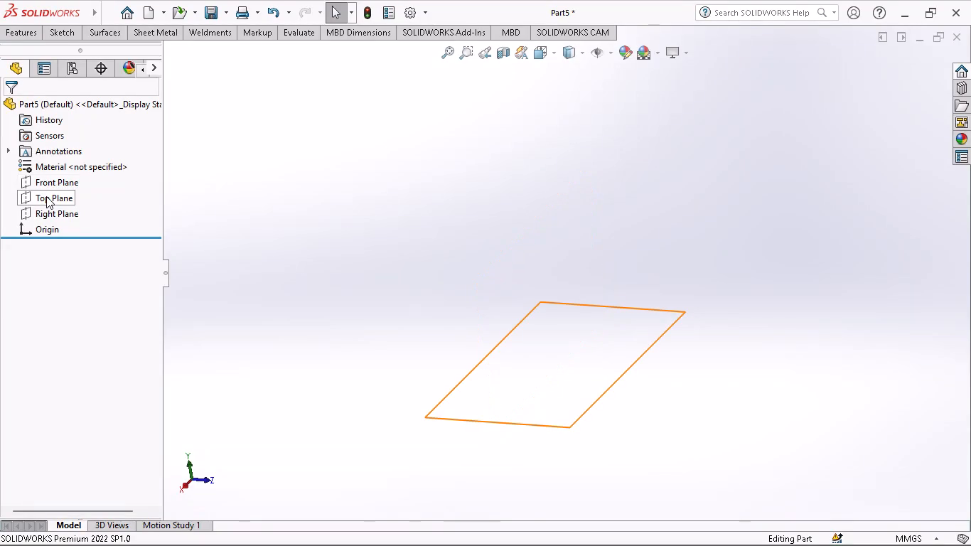
Open a new sketch on the Front Plane and start the Line tool with orientation as sketched.
{"action": "left_click", "coordinate": [48, 186]}
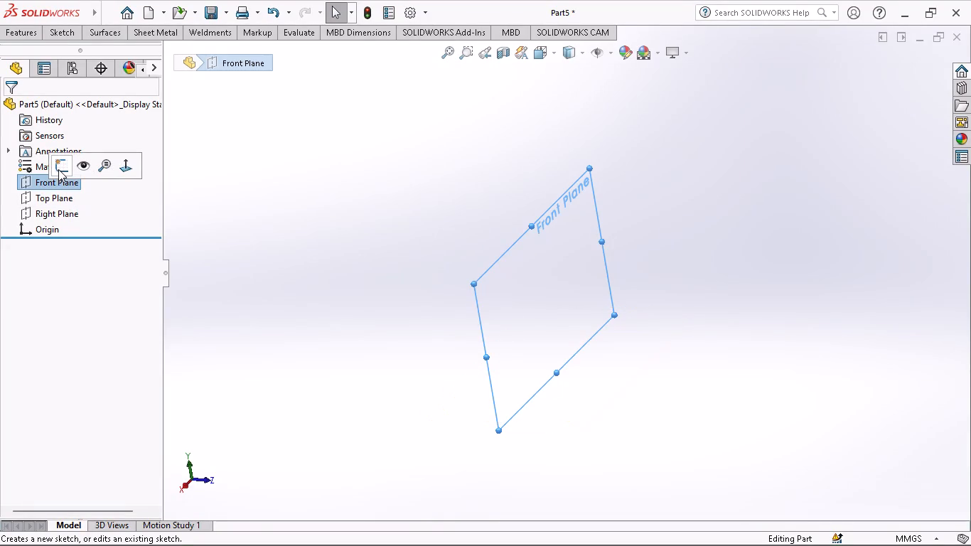
{"action": "left_click", "coordinate": [58, 169]}
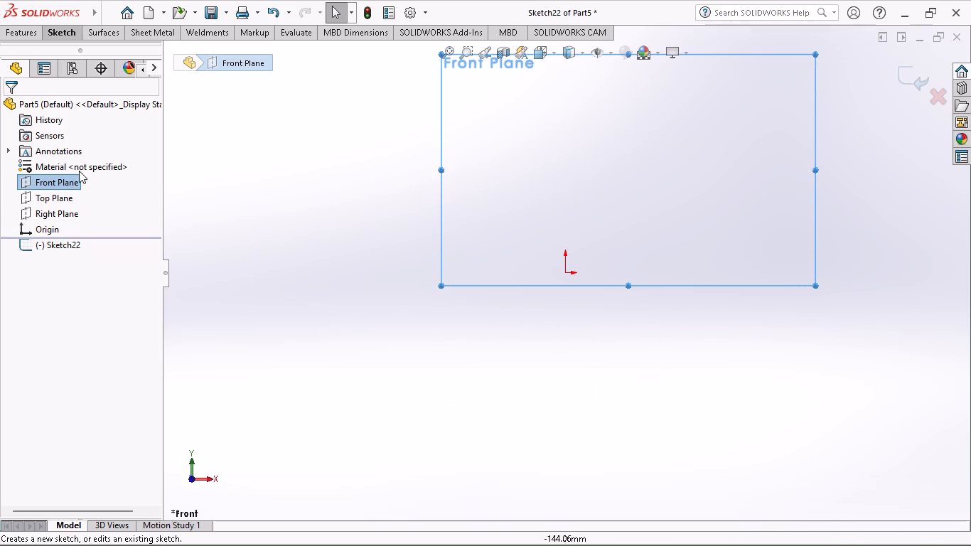
{"action": "left_click", "coordinate": [53, 34]}
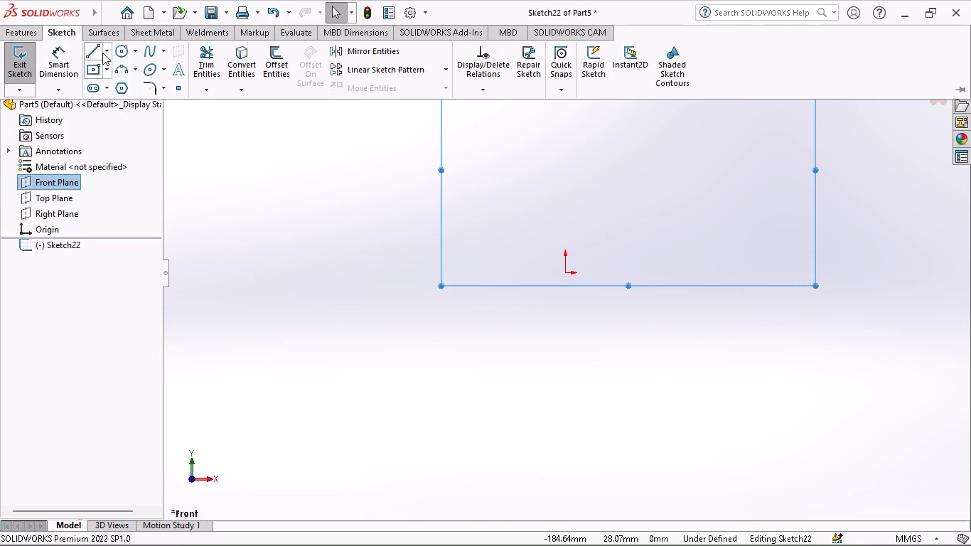
{"action": "left_click", "coordinate": [102, 53]}
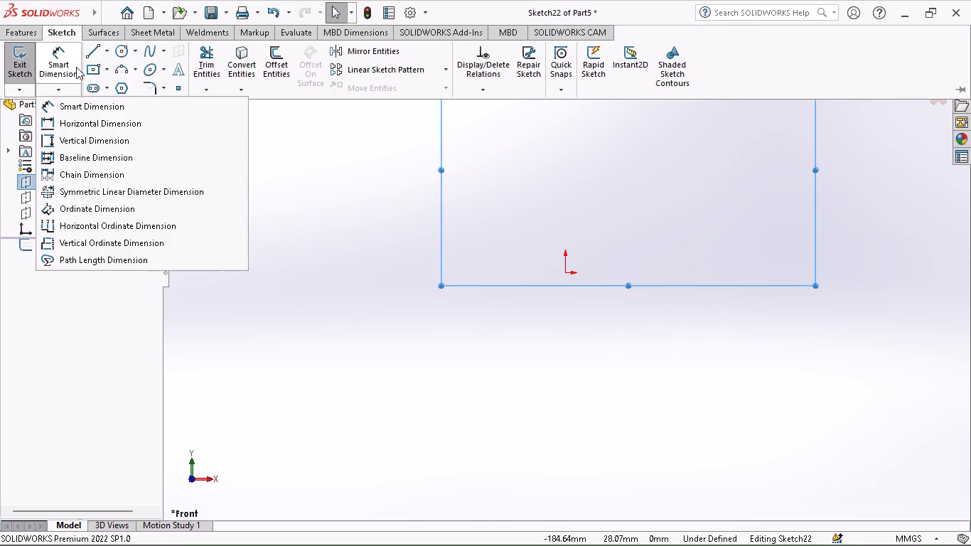
{"action": "left_click", "coordinate": [88, 52]}
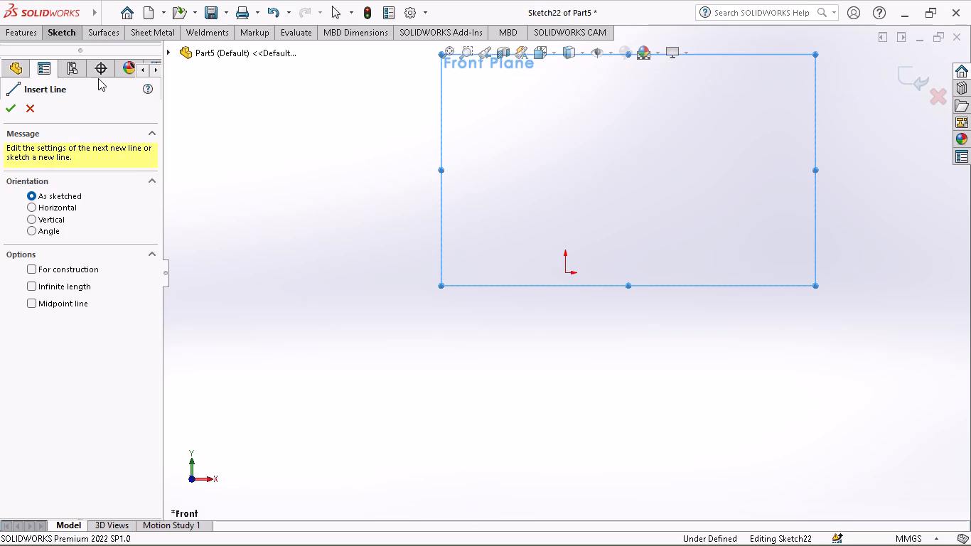
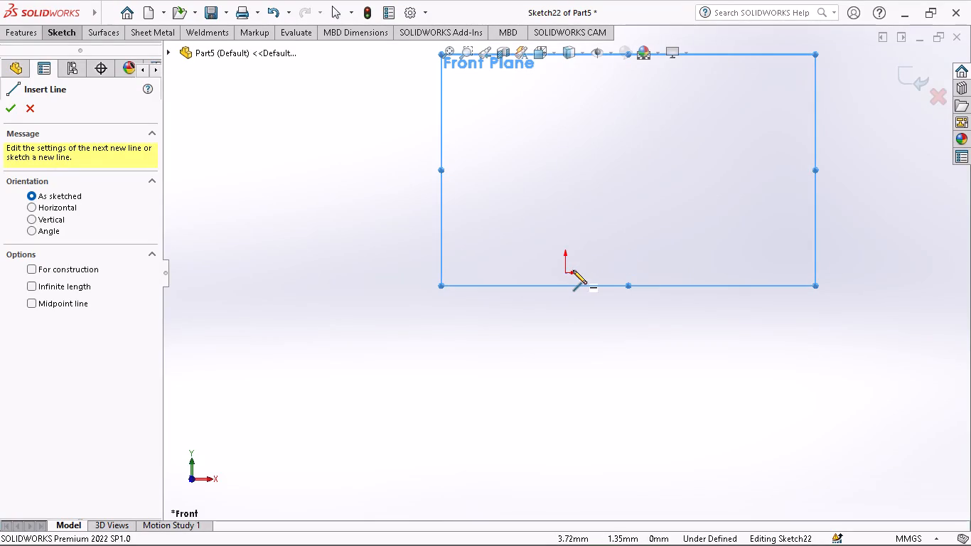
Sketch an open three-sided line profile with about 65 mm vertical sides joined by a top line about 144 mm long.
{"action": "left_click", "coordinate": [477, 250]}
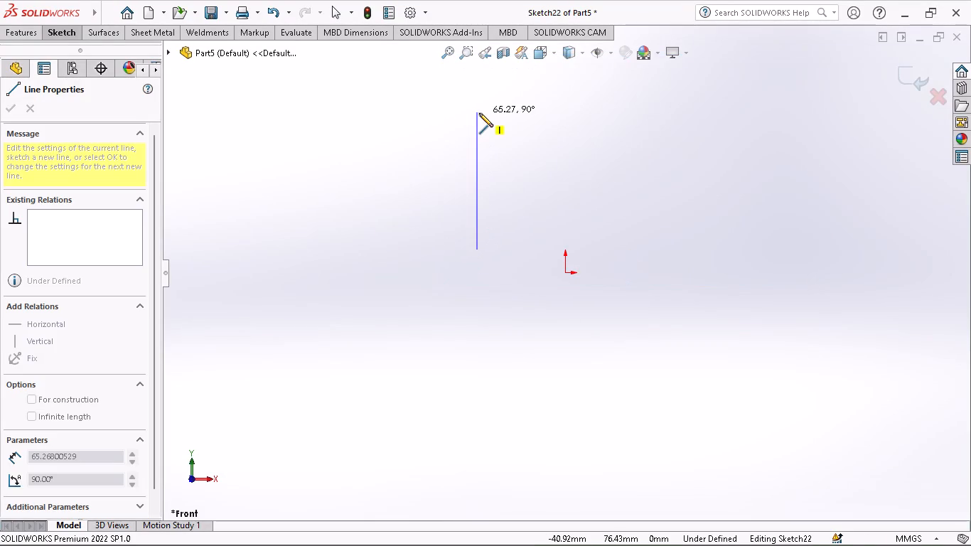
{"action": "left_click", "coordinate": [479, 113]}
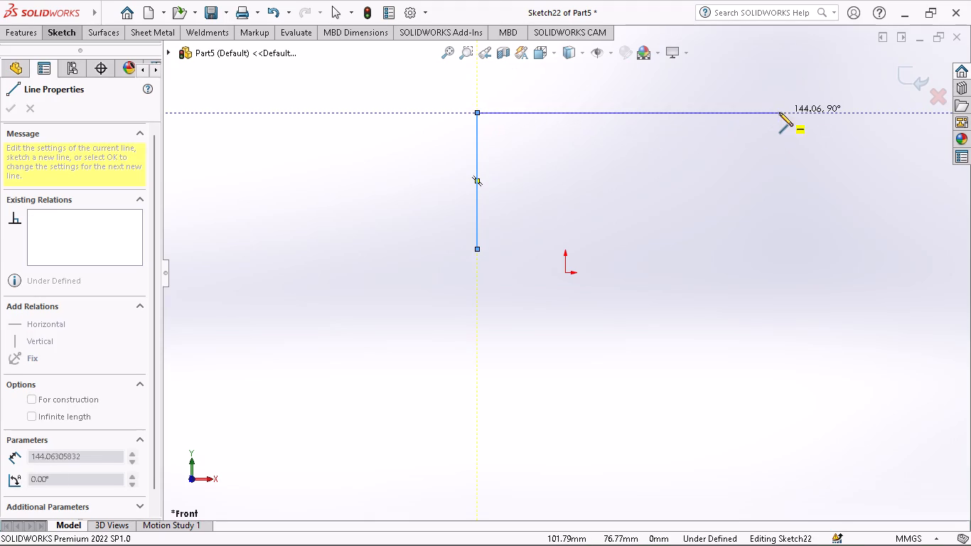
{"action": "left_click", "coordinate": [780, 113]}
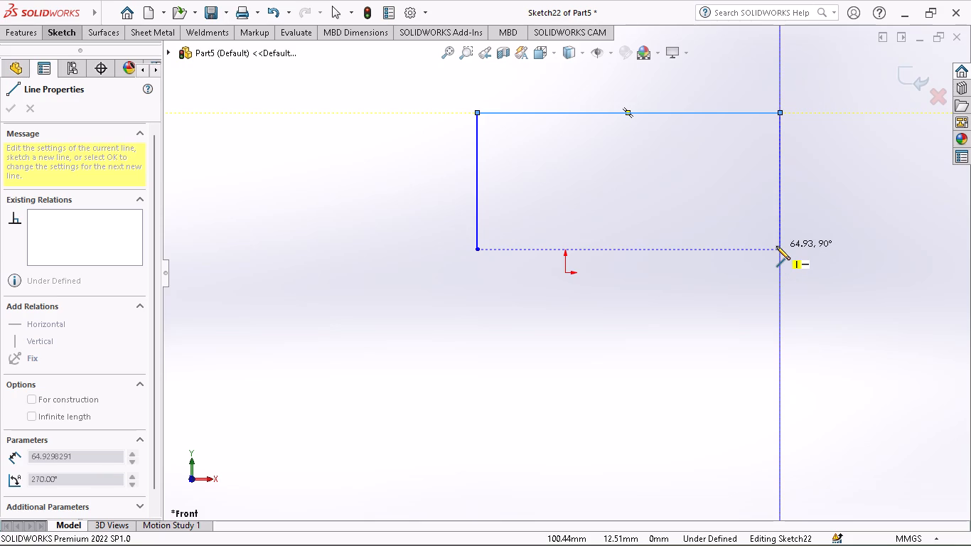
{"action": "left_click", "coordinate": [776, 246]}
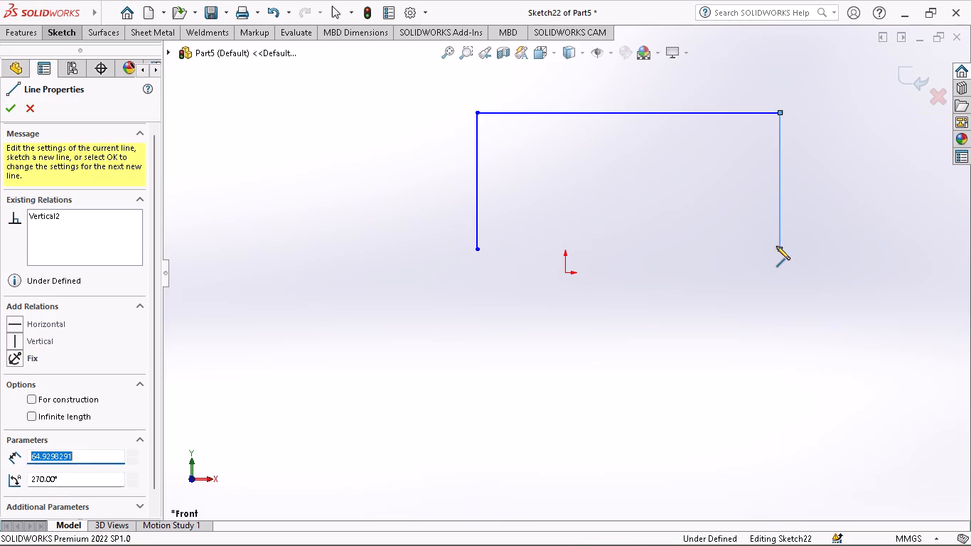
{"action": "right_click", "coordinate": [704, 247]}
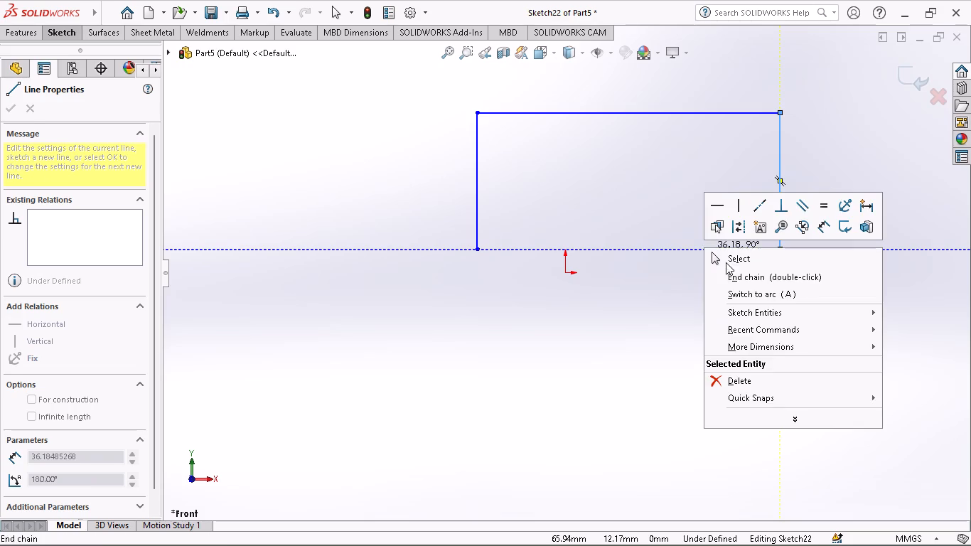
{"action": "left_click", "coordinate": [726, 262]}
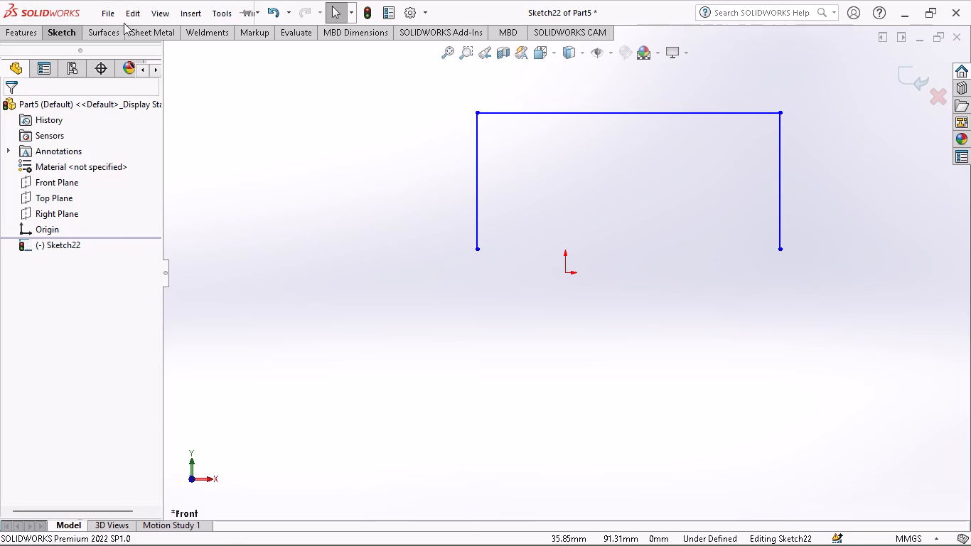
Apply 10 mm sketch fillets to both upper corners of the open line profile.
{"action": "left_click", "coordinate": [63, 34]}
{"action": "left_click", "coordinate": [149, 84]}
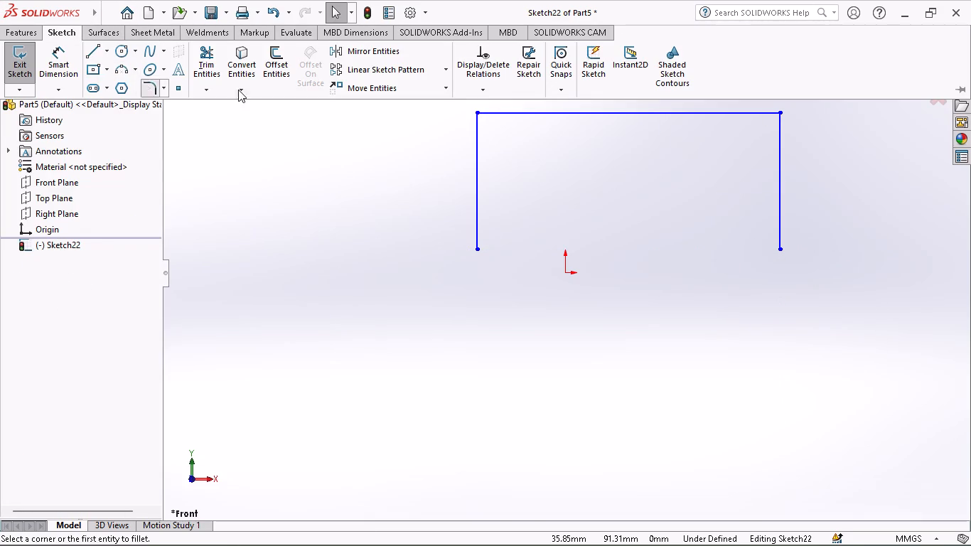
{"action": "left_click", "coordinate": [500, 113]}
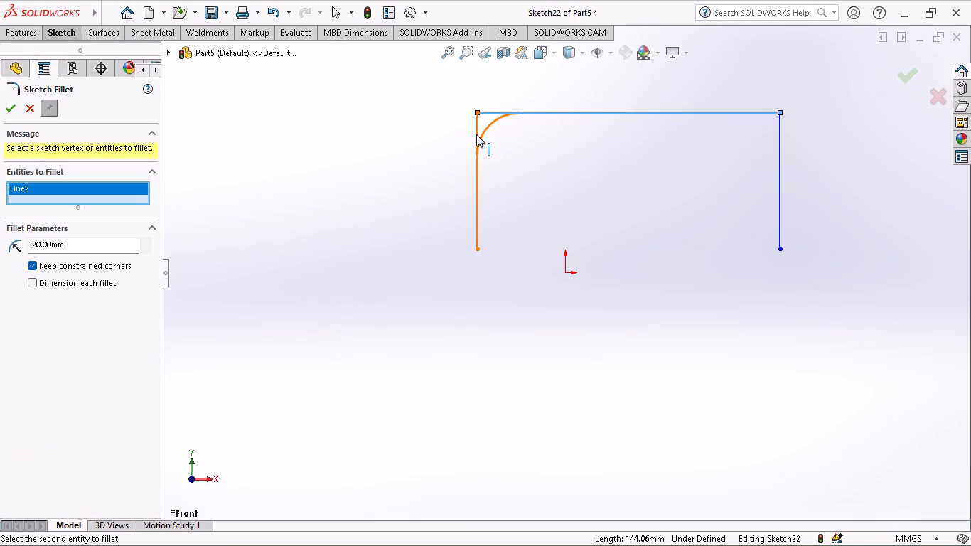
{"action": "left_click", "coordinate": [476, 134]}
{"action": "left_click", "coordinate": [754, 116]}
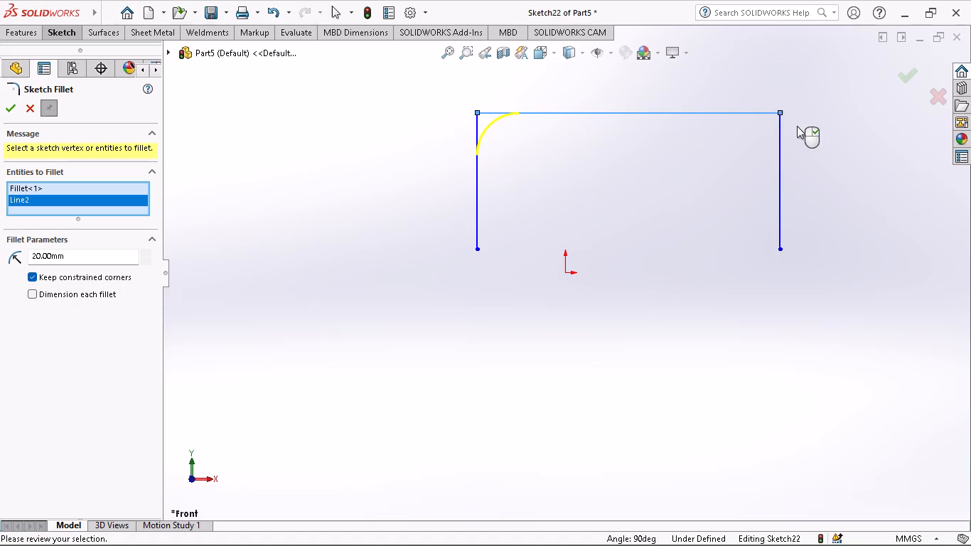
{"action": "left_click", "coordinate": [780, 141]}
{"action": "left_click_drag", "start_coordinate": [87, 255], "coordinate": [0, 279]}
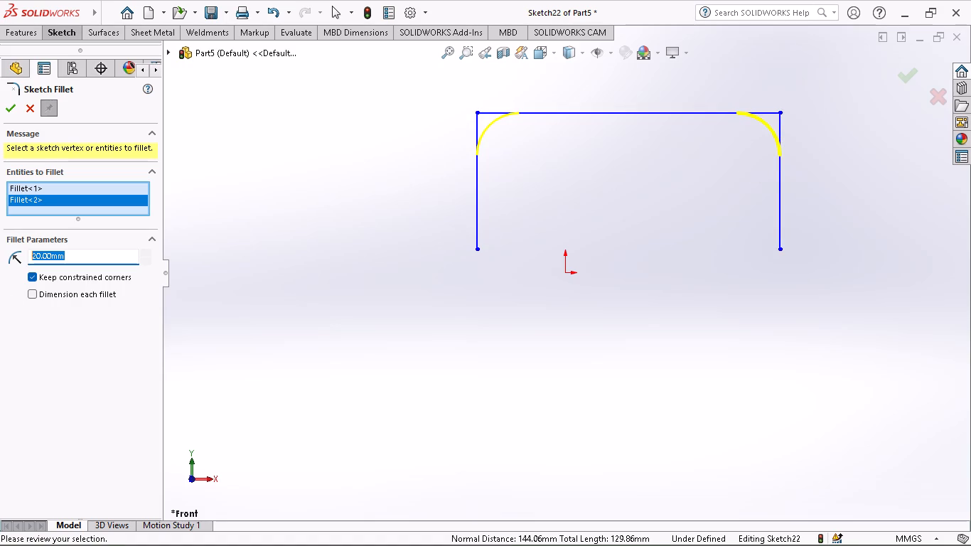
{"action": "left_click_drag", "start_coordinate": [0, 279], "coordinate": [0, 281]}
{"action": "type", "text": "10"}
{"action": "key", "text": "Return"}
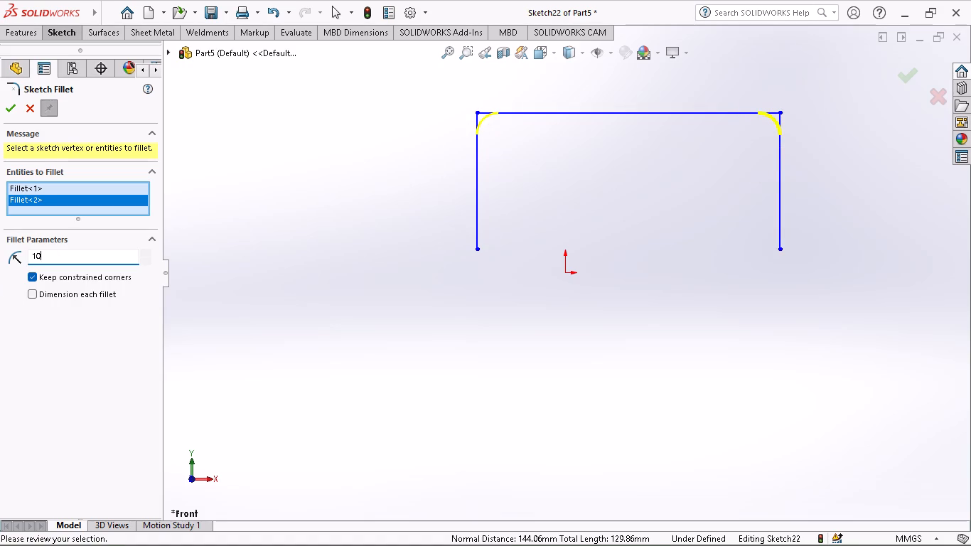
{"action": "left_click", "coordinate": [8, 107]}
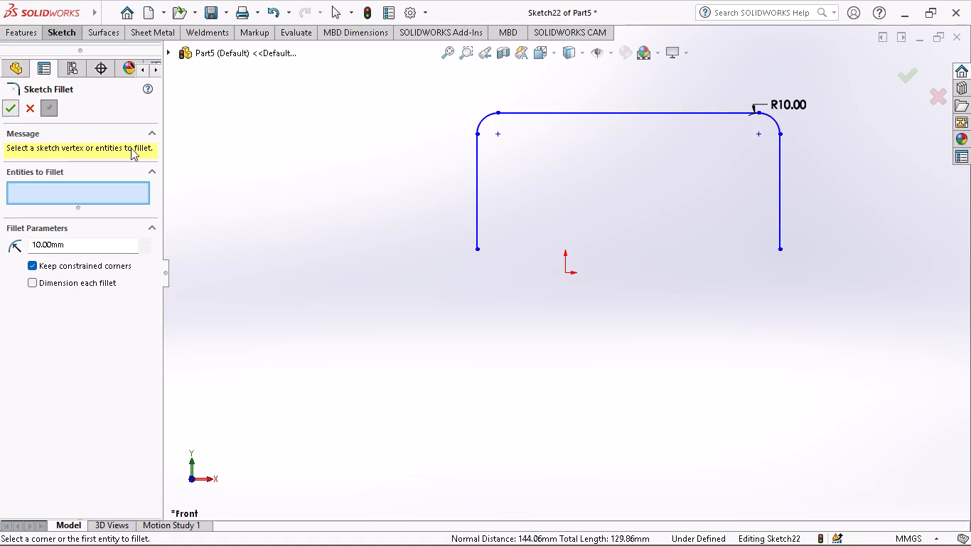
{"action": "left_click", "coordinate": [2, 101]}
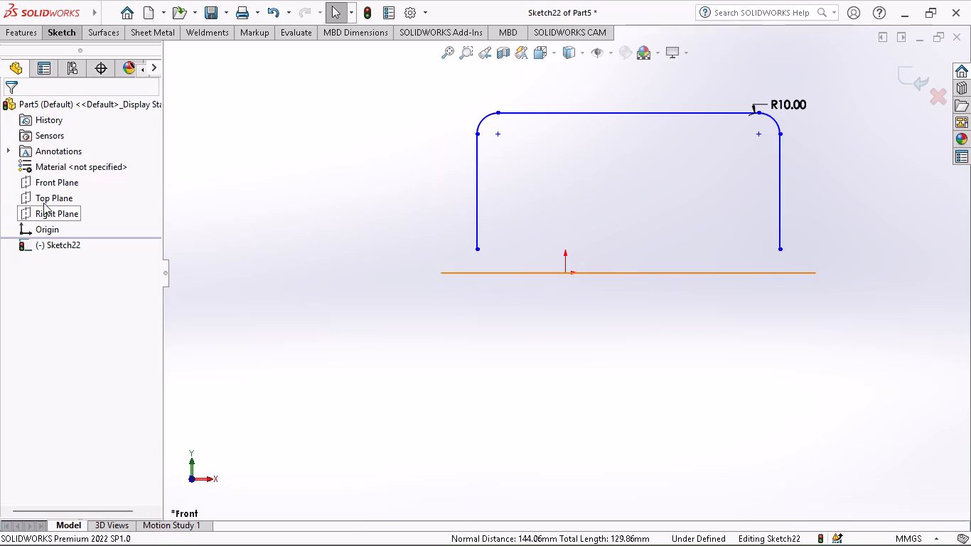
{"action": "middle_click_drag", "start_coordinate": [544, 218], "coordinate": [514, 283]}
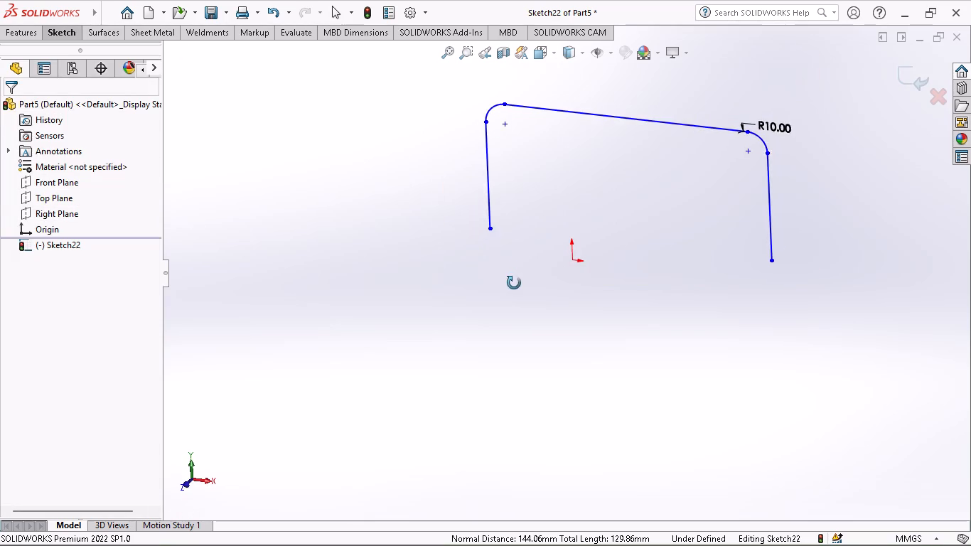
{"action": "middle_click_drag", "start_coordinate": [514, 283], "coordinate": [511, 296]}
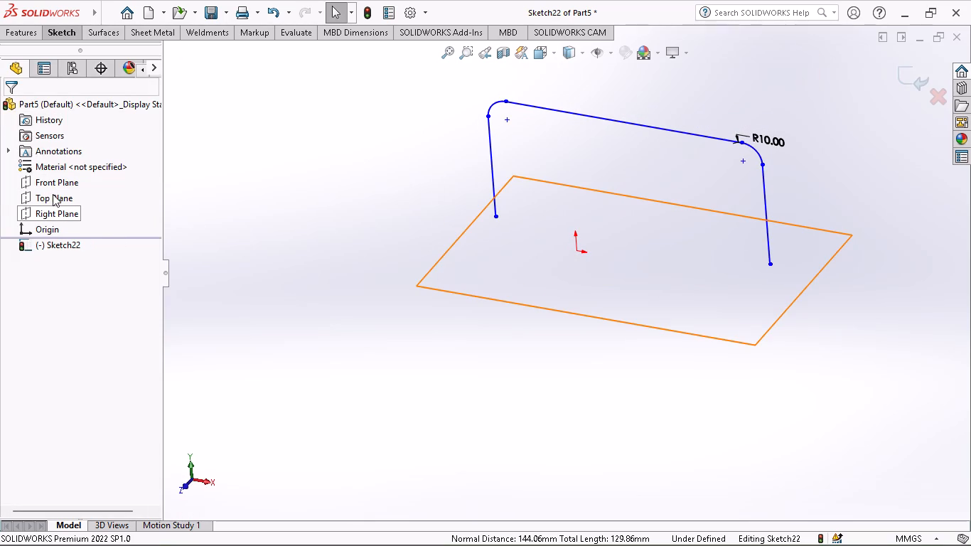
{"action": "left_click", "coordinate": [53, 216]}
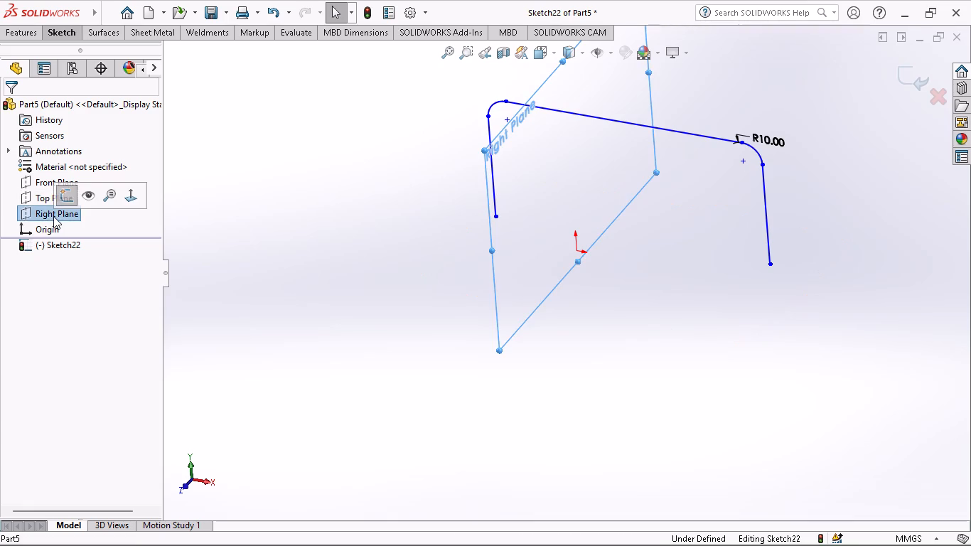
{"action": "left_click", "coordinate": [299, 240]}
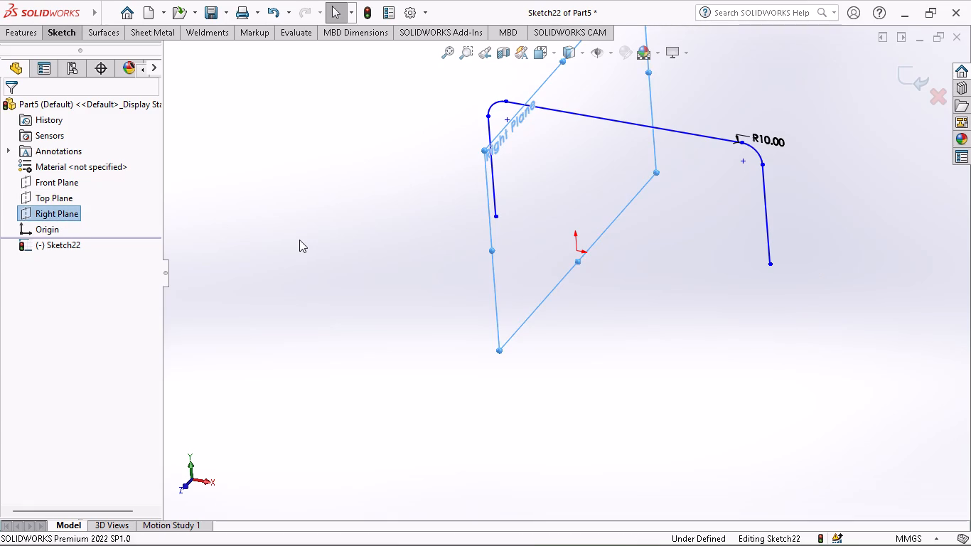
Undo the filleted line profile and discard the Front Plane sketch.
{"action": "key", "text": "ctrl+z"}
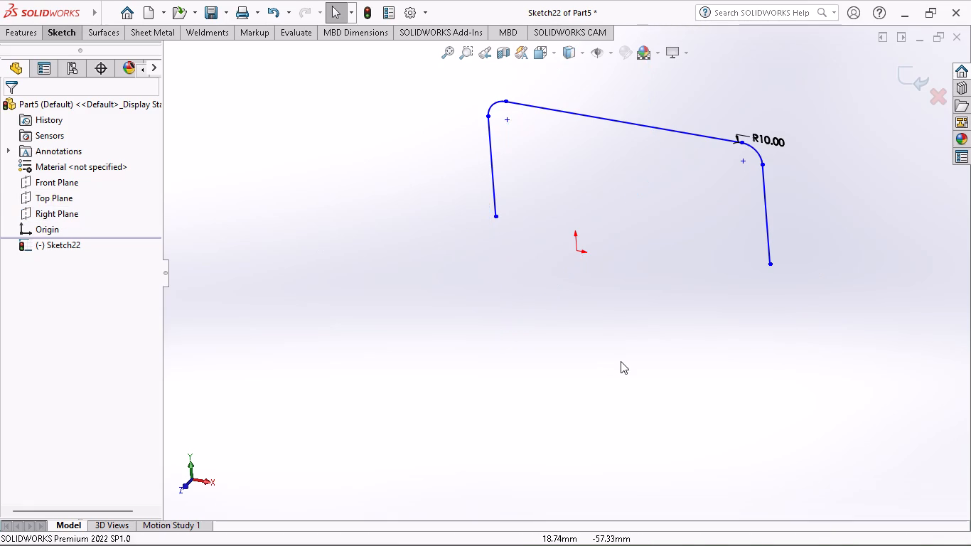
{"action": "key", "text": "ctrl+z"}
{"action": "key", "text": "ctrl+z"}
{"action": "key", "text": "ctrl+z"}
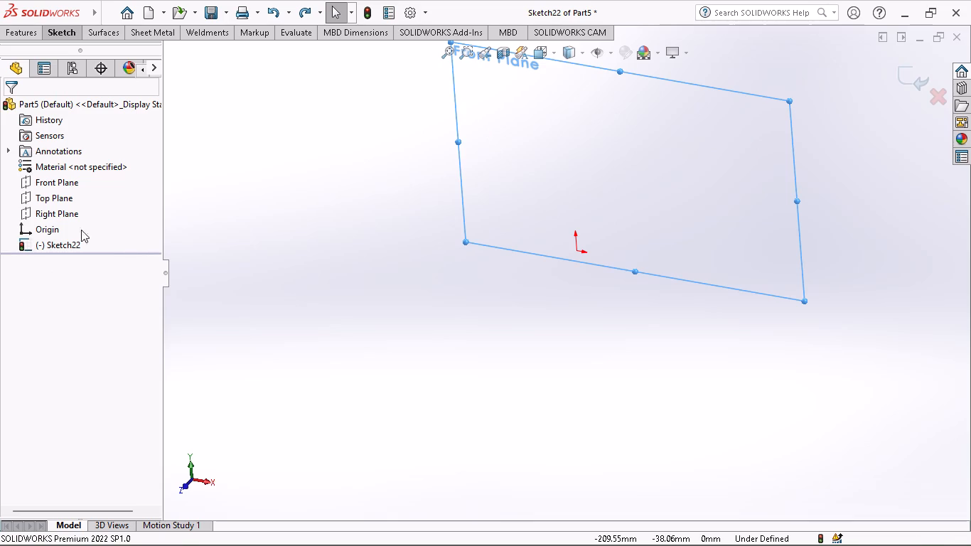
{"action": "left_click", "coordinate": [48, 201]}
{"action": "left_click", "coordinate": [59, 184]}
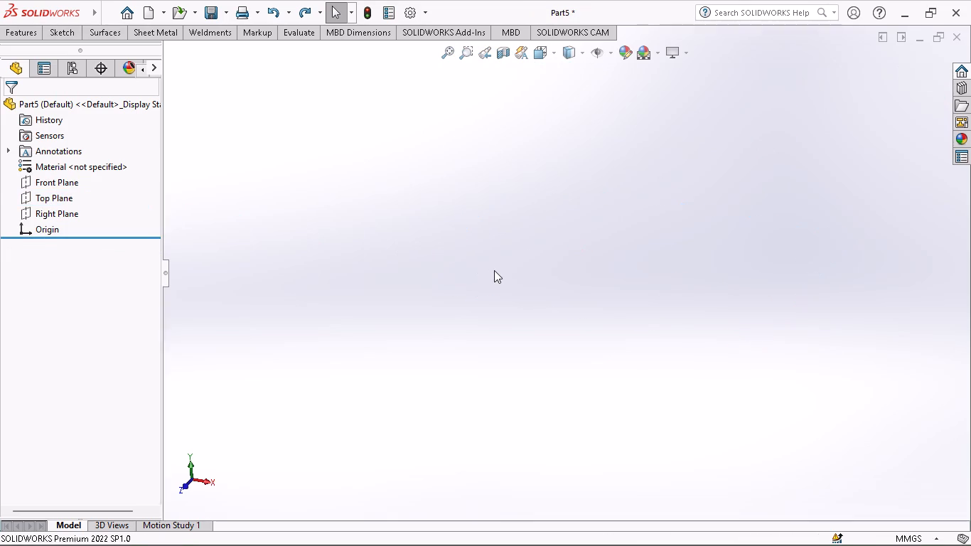
Sketch a center rectangle about 122 mm by 91 mm on the Top Plane, centred on the origin.
{"action": "left_click", "coordinate": [53, 27]}
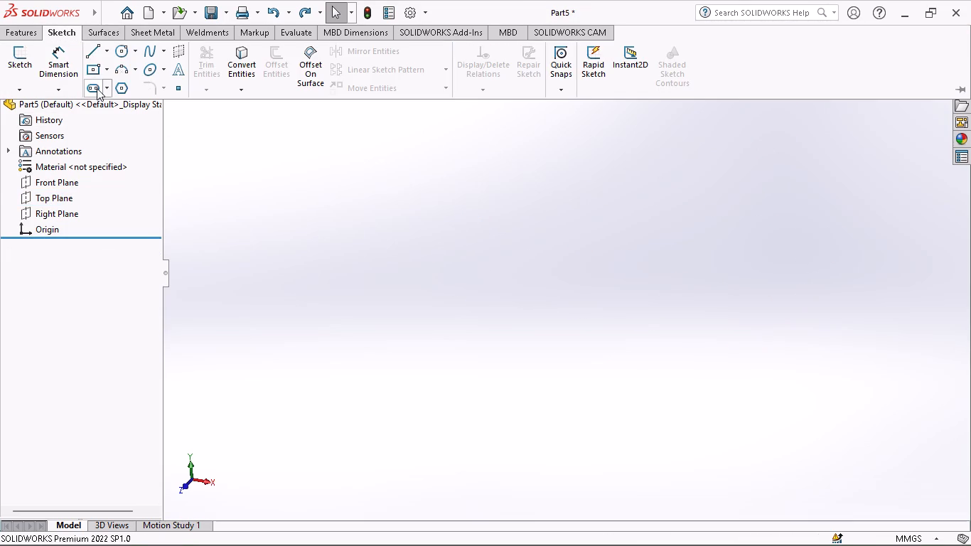
{"action": "left_click", "coordinate": [97, 70]}
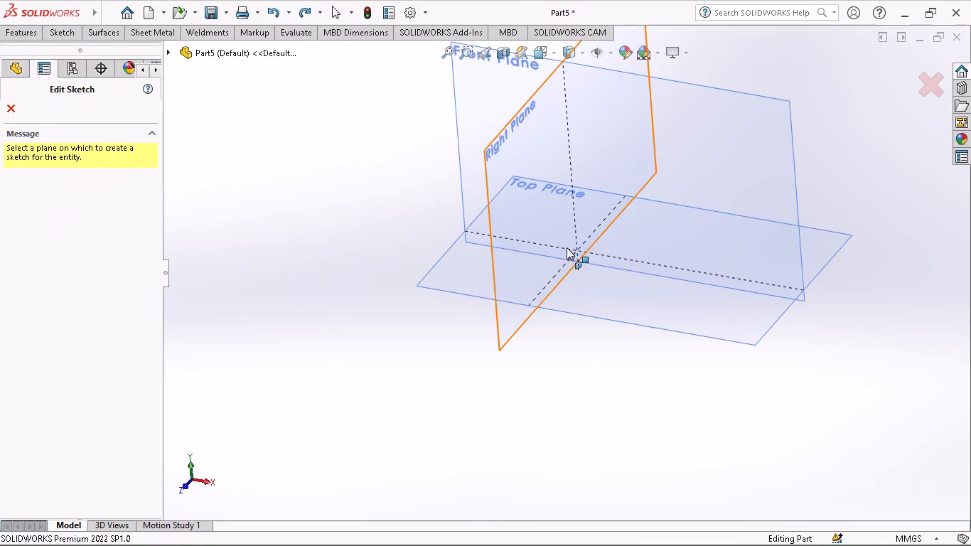
{"action": "left_click", "coordinate": [642, 312]}
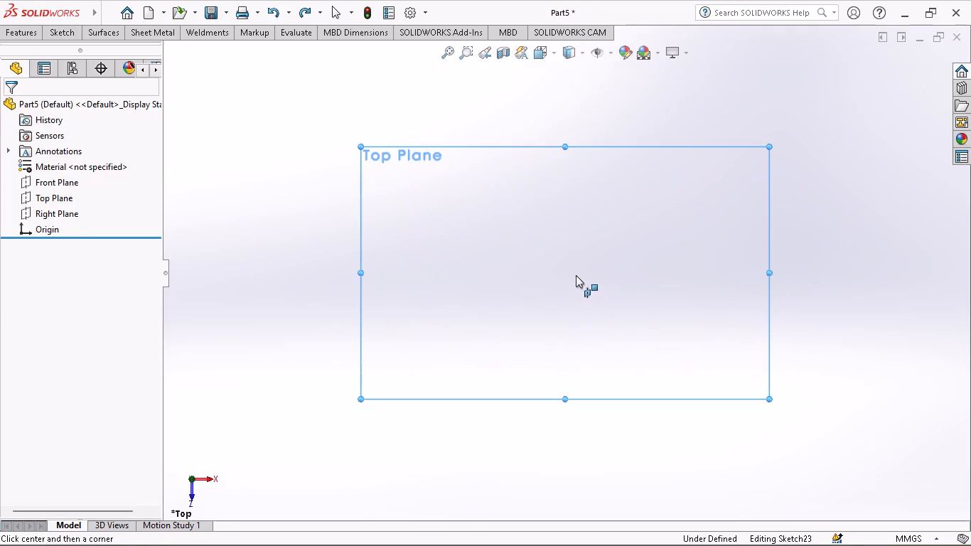
{"action": "left_click", "coordinate": [493, 275]}
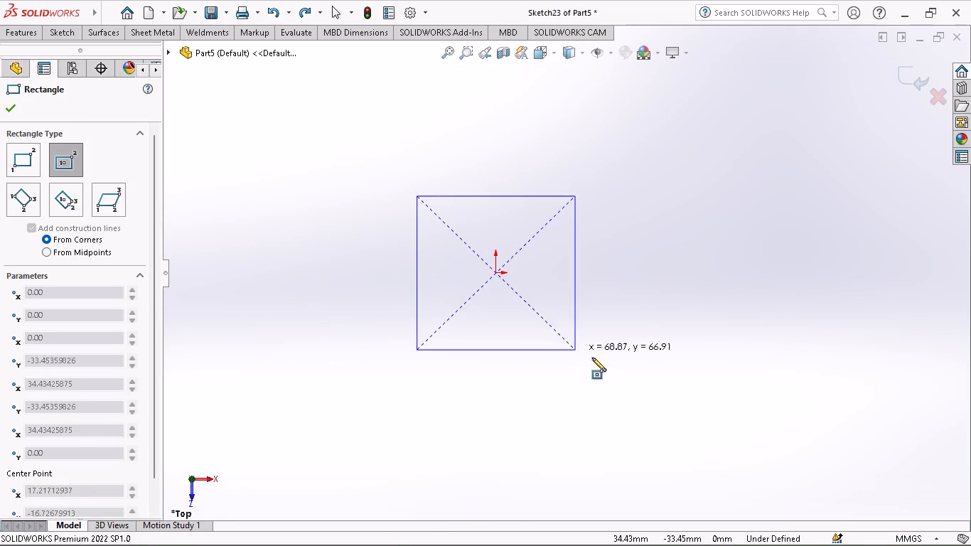
{"action": "left_click", "coordinate": [636, 378]}
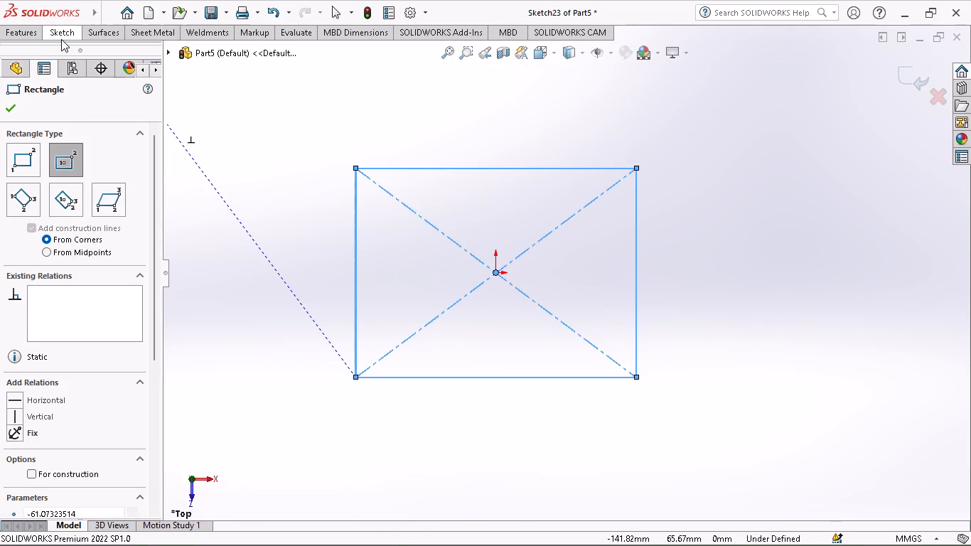
Round all four corners of the rectangle with 10 mm sketch fillets.
{"action": "left_click", "coordinate": [61, 34]}
{"action": "left_click", "coordinate": [153, 89]}
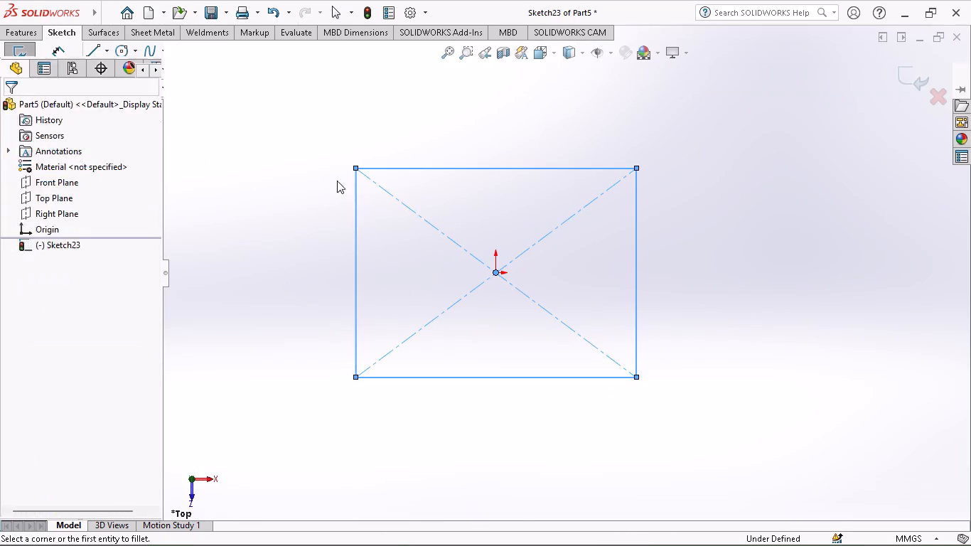
{"action": "left_click", "coordinate": [388, 168]}
{"action": "left_click", "coordinate": [356, 193]}
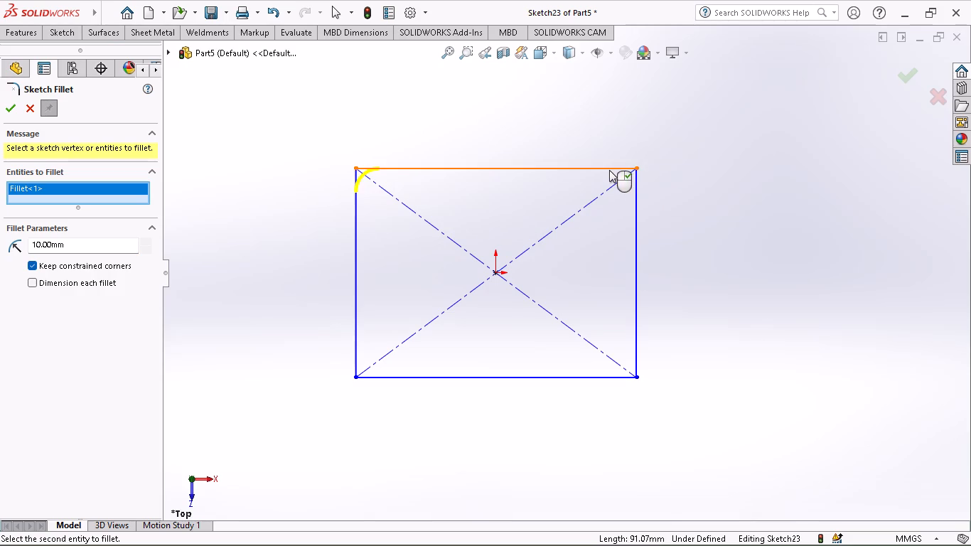
{"action": "left_click", "coordinate": [609, 170]}
{"action": "left_click", "coordinate": [635, 202]}
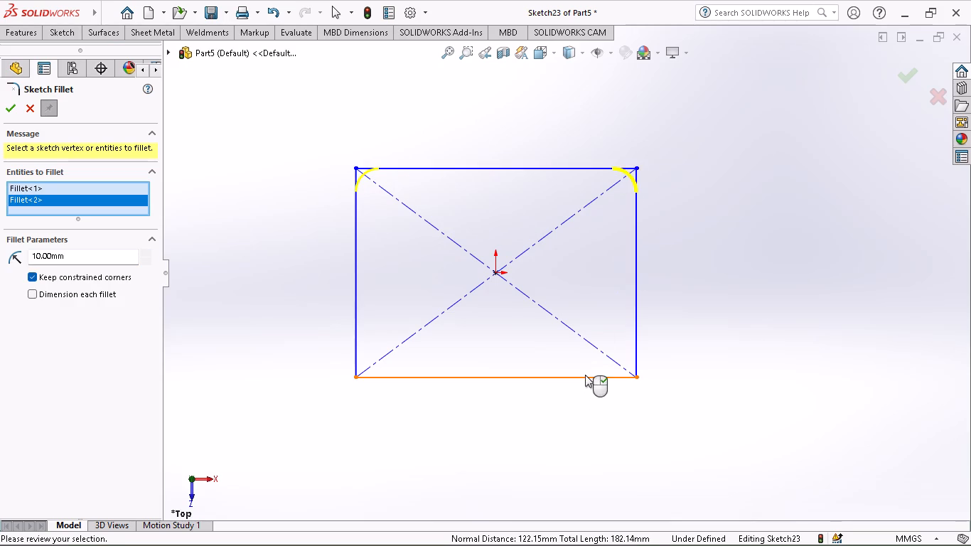
{"action": "left_click", "coordinate": [585, 375]}
{"action": "left_click", "coordinate": [630, 348]}
{"action": "left_click", "coordinate": [633, 348]}
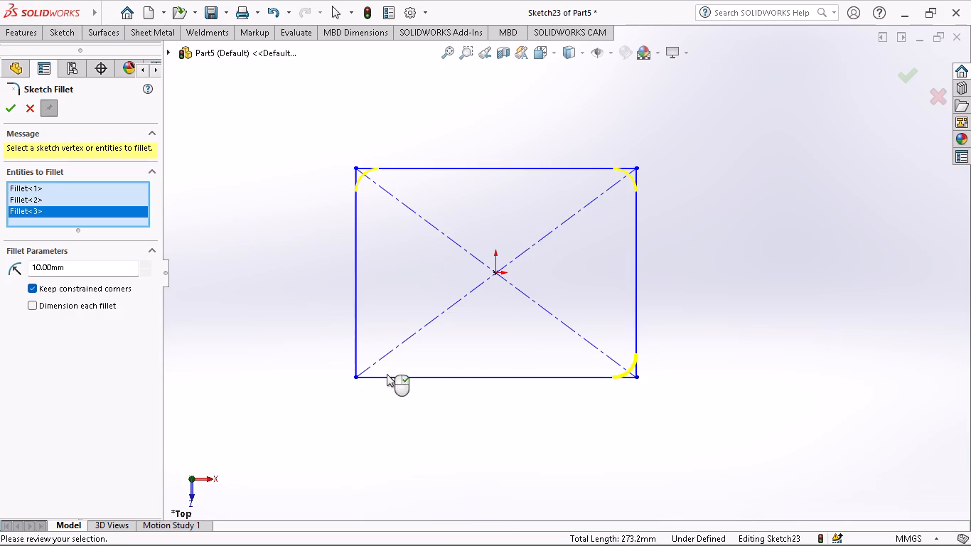
{"action": "left_click", "coordinate": [355, 347]}
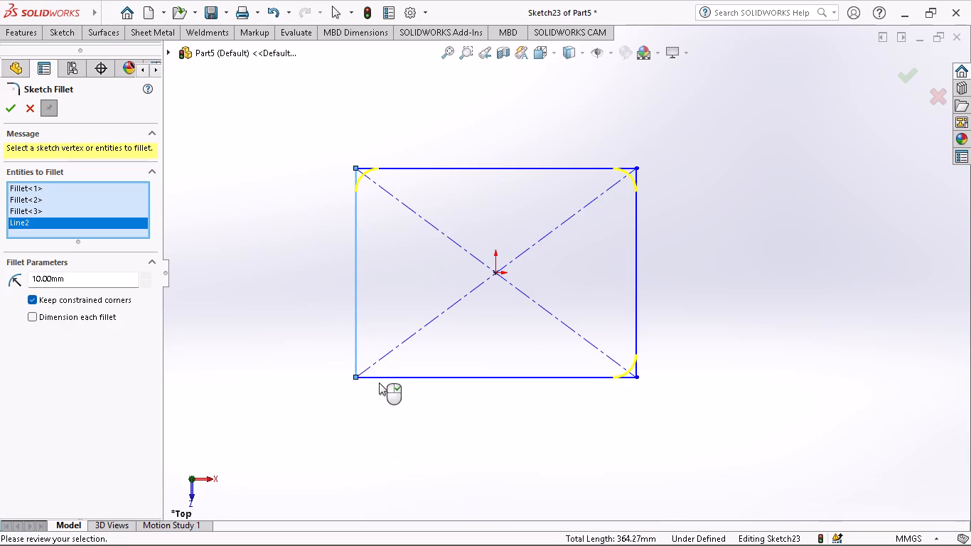
{"action": "left_click", "coordinate": [379, 378]}
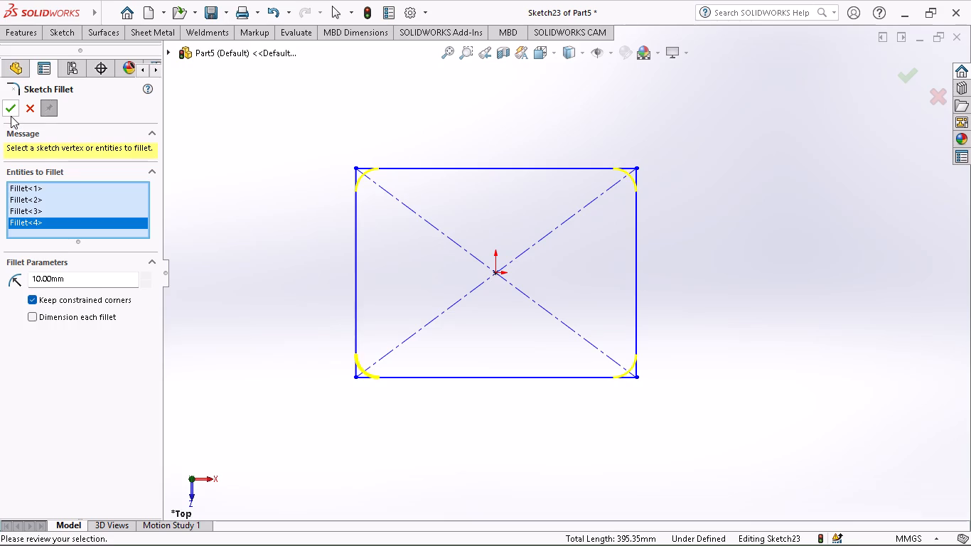
{"action": "left_click", "coordinate": [11, 116]}
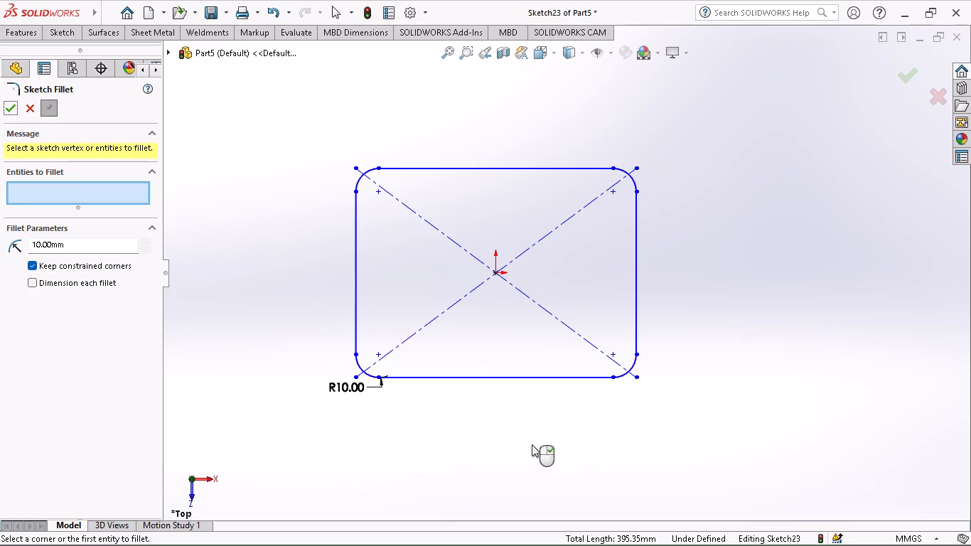
{"action": "left_click", "coordinate": [9, 98]}
{"action": "left_click", "coordinate": [9, 104]}
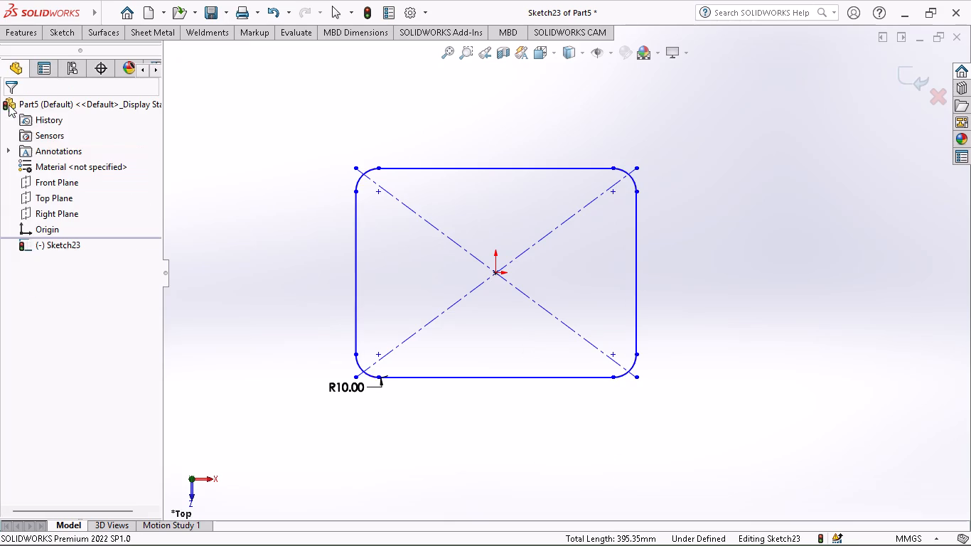
On the Front Plane, sketch a three-point semicircular arc of about 3.3 mm radius, starting at the +X edge of the rounded rectangle.
{"action": "middle_click_drag", "start_coordinate": [422, 280], "coordinate": [430, 230]}
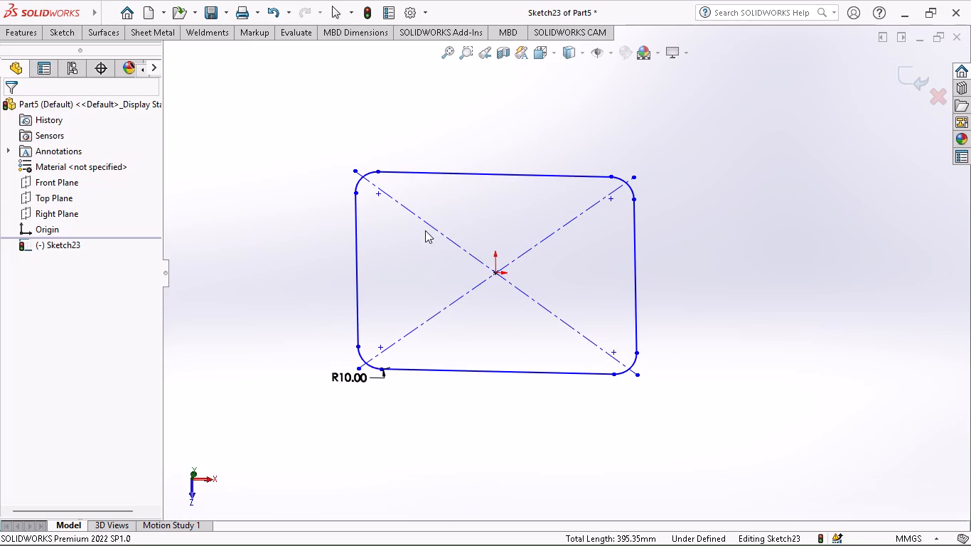
{"action": "double_click", "coordinate": [63, 179]}
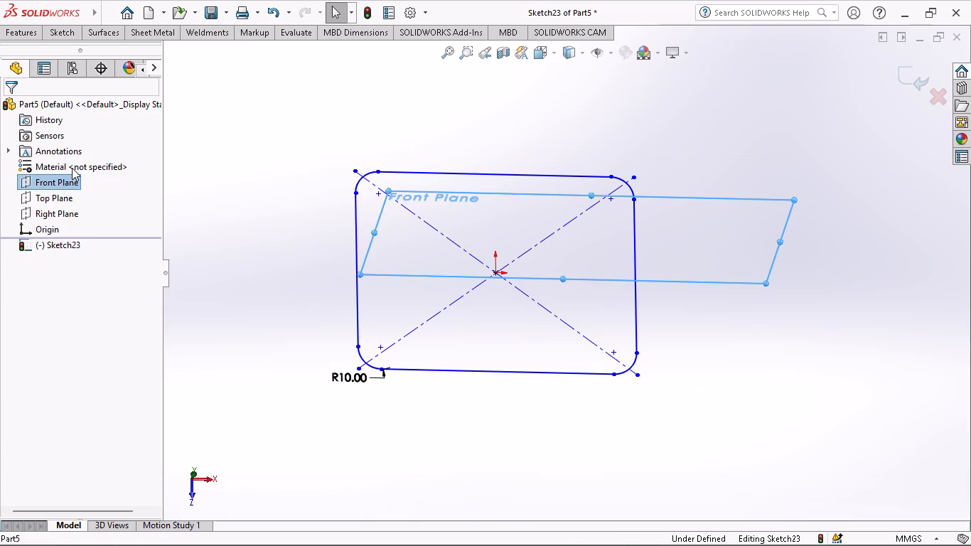
{"action": "right_click", "coordinate": [78, 185]}
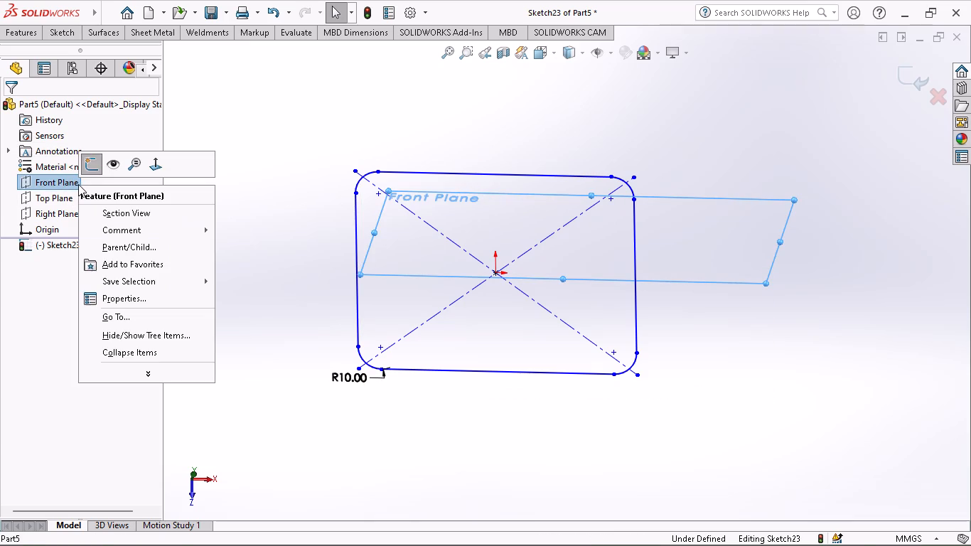
{"action": "left_click", "coordinate": [90, 170]}
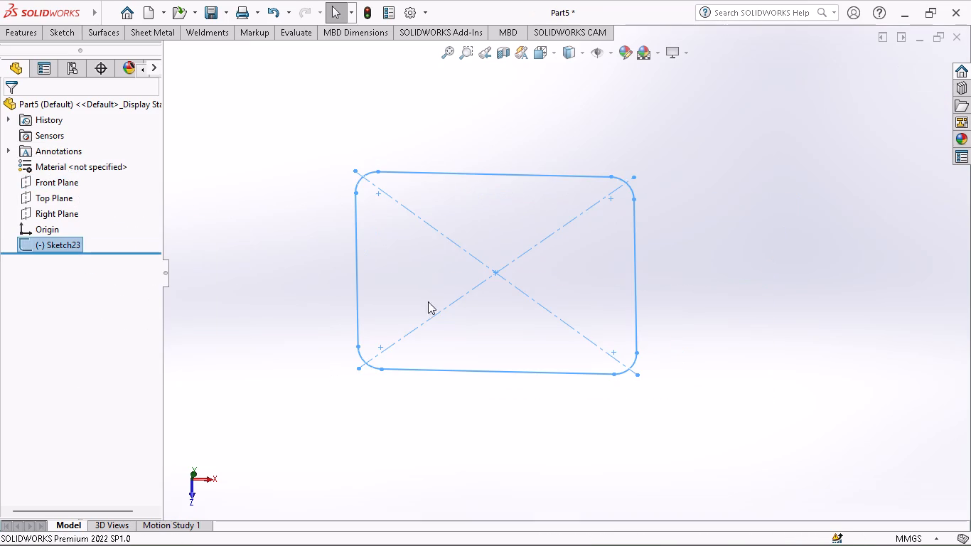
{"action": "left_click", "coordinate": [57, 188]}
{"action": "left_click", "coordinate": [66, 173]}
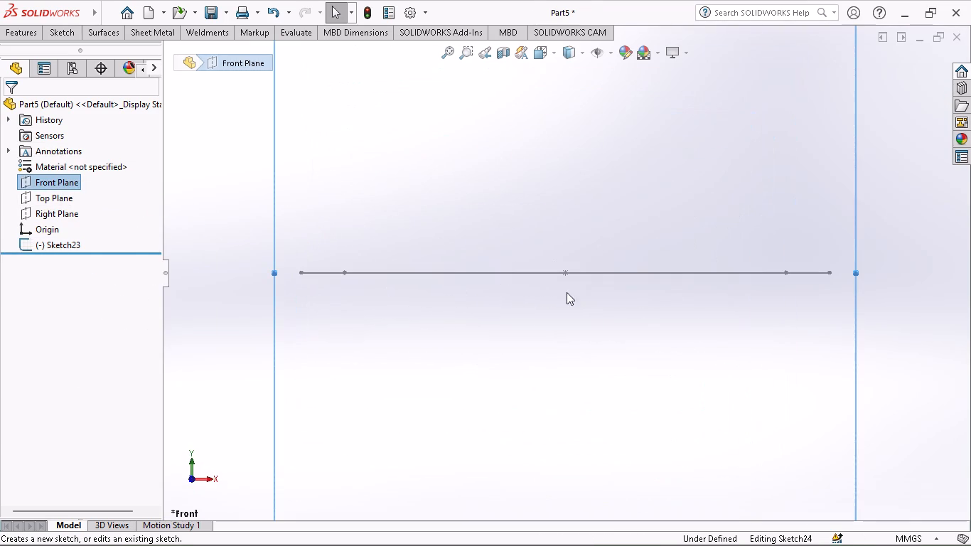
{"action": "left_click", "coordinate": [63, 31]}
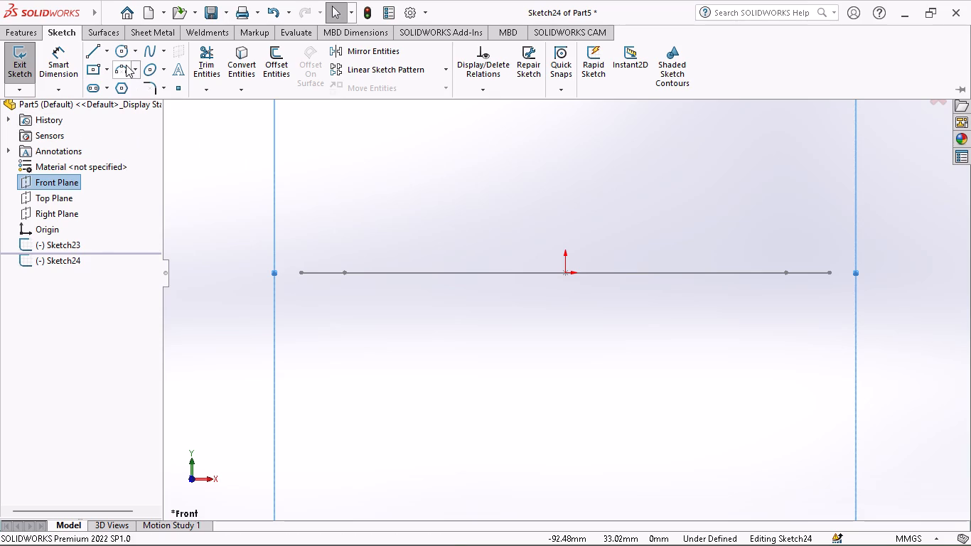
{"action": "left_click", "coordinate": [126, 65]}
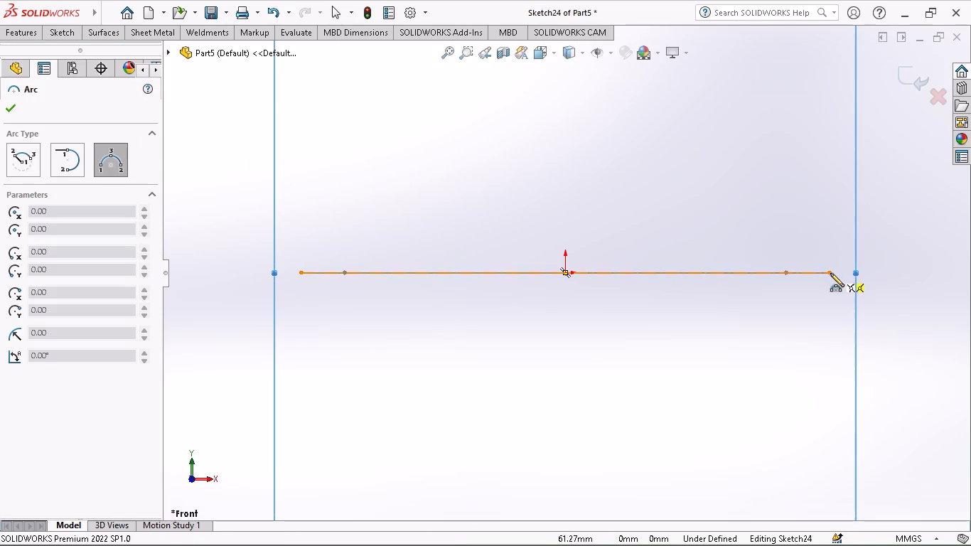
{"action": "left_click", "coordinate": [830, 273]}
{"action": "left_click", "coordinate": [858, 274]}
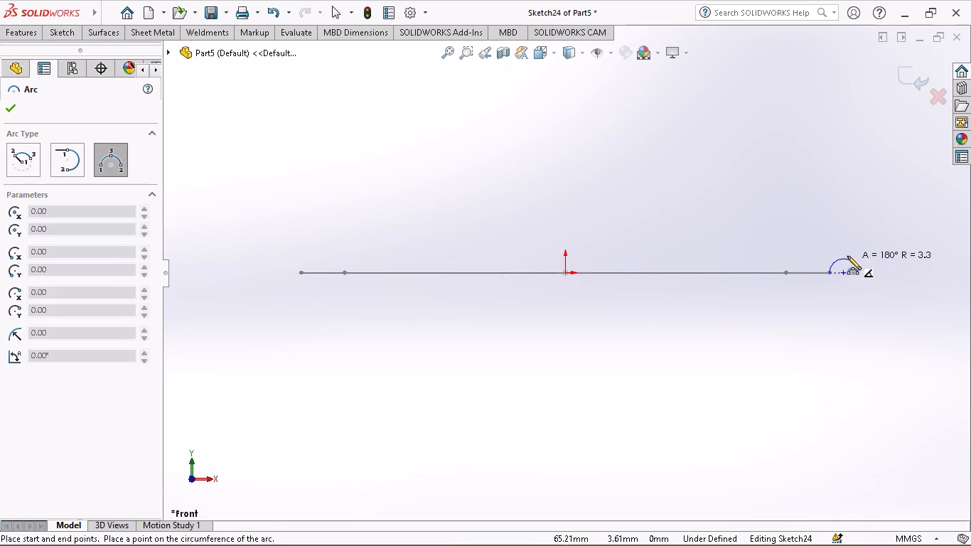
{"action": "left_click", "coordinate": [847, 255]}
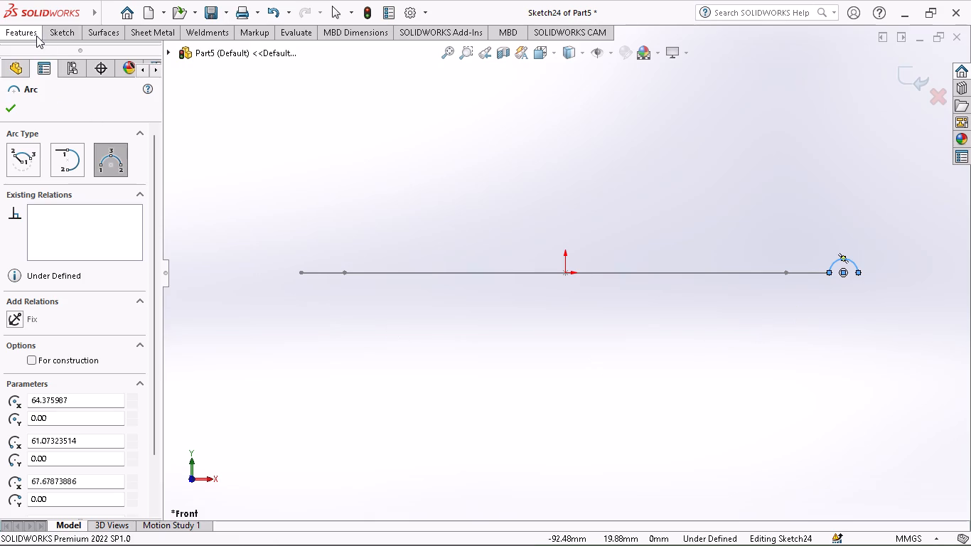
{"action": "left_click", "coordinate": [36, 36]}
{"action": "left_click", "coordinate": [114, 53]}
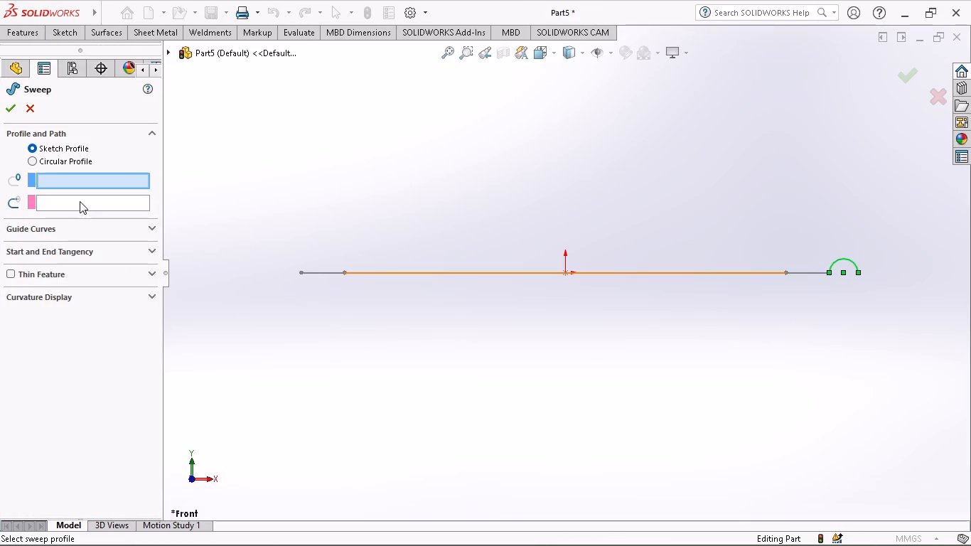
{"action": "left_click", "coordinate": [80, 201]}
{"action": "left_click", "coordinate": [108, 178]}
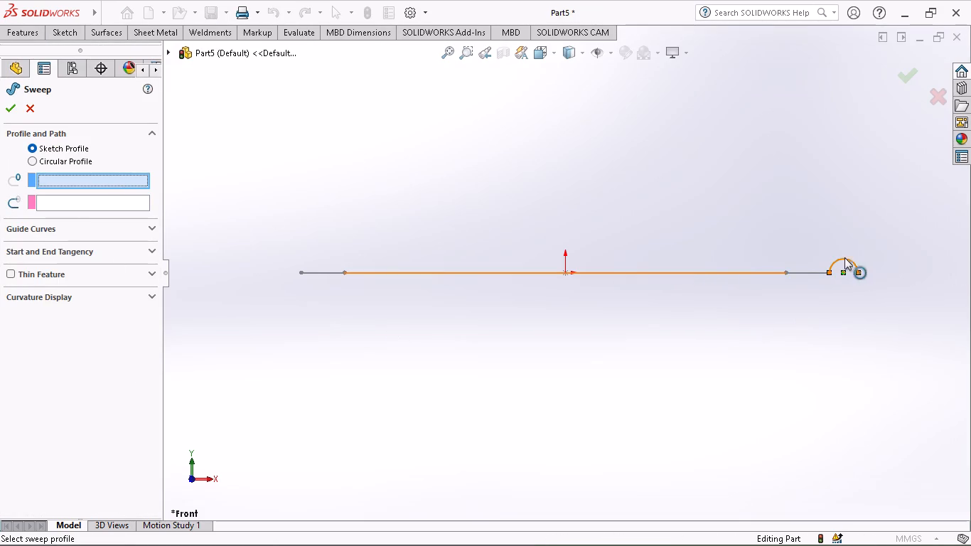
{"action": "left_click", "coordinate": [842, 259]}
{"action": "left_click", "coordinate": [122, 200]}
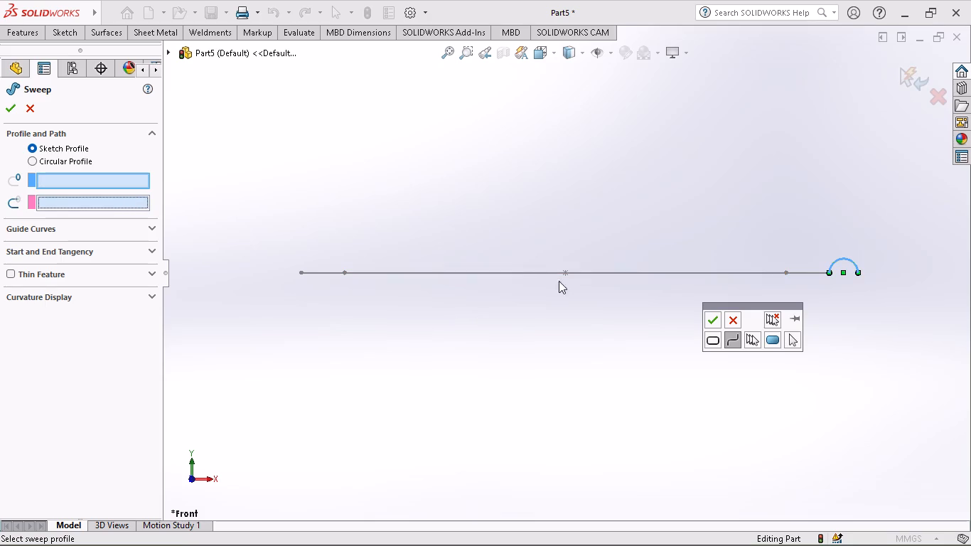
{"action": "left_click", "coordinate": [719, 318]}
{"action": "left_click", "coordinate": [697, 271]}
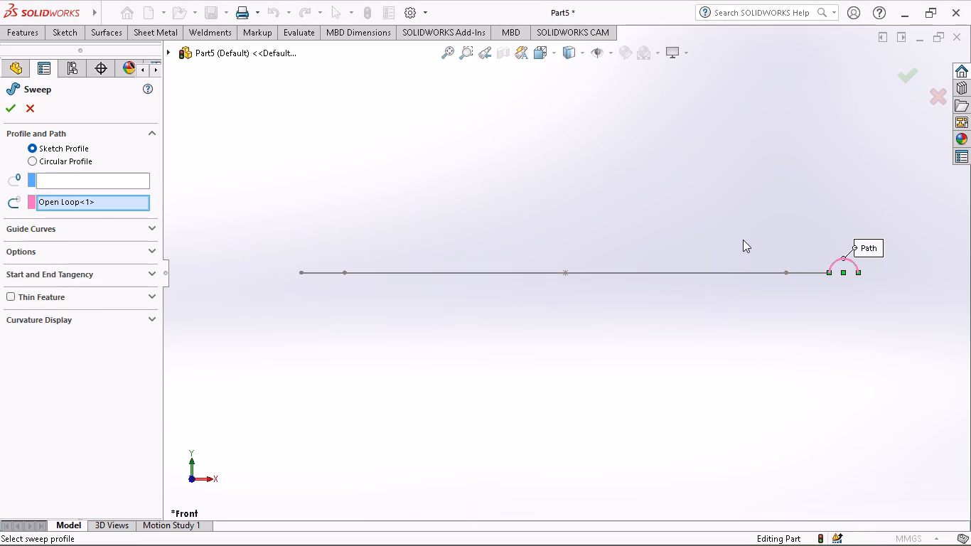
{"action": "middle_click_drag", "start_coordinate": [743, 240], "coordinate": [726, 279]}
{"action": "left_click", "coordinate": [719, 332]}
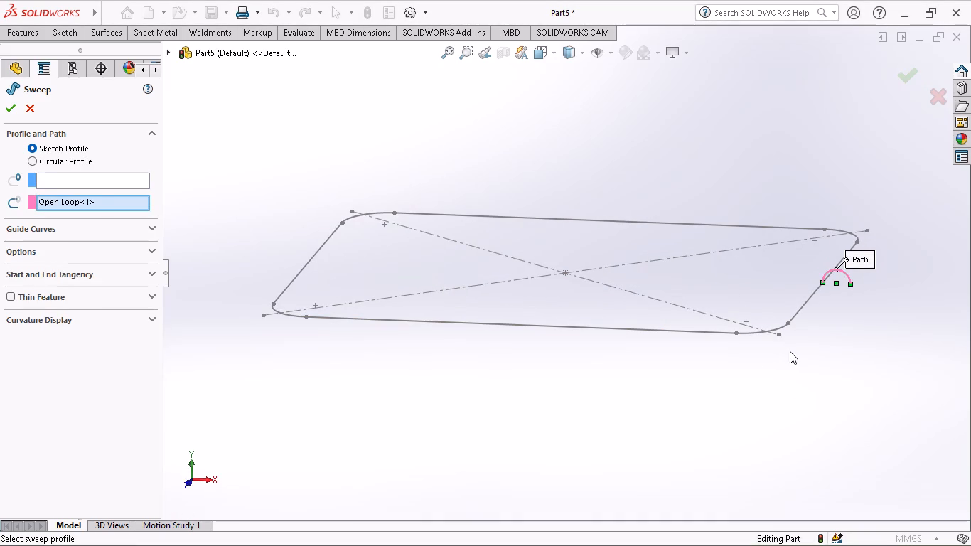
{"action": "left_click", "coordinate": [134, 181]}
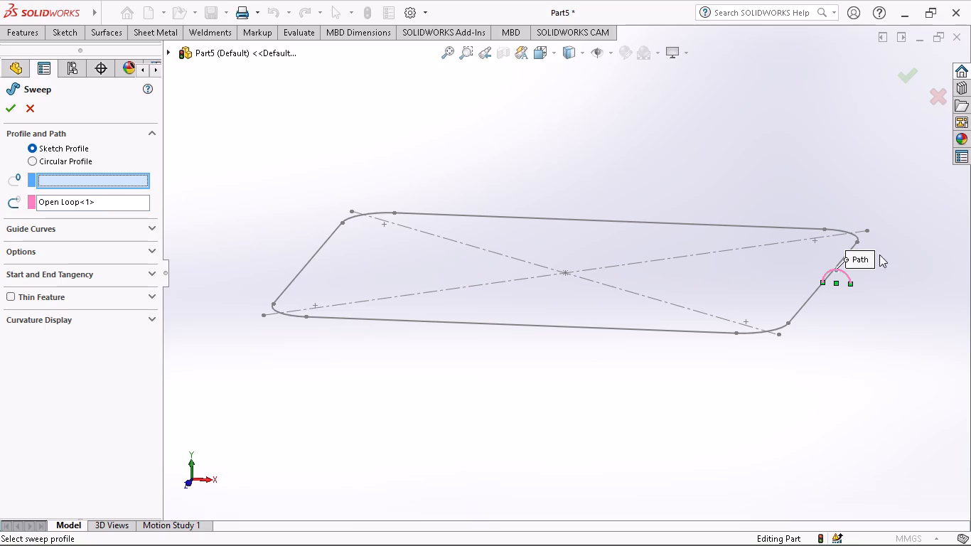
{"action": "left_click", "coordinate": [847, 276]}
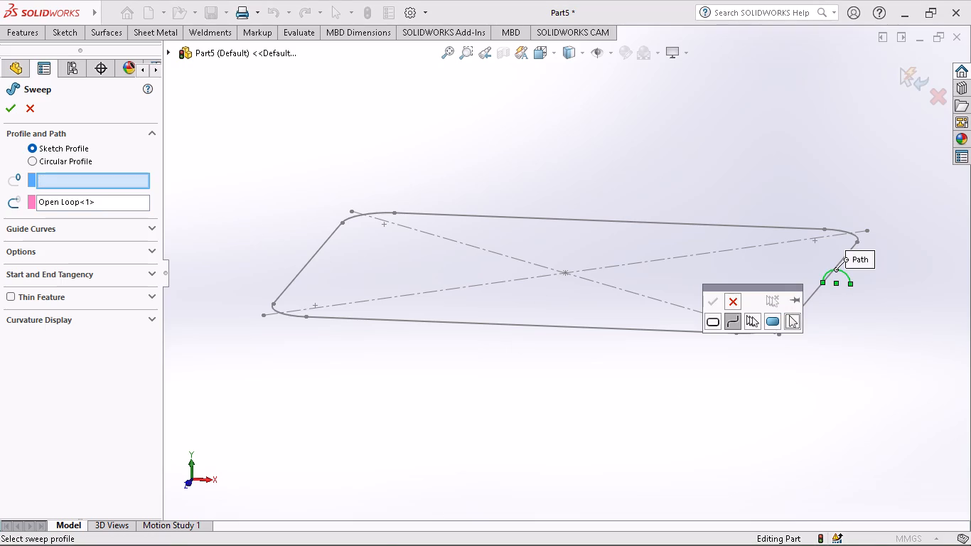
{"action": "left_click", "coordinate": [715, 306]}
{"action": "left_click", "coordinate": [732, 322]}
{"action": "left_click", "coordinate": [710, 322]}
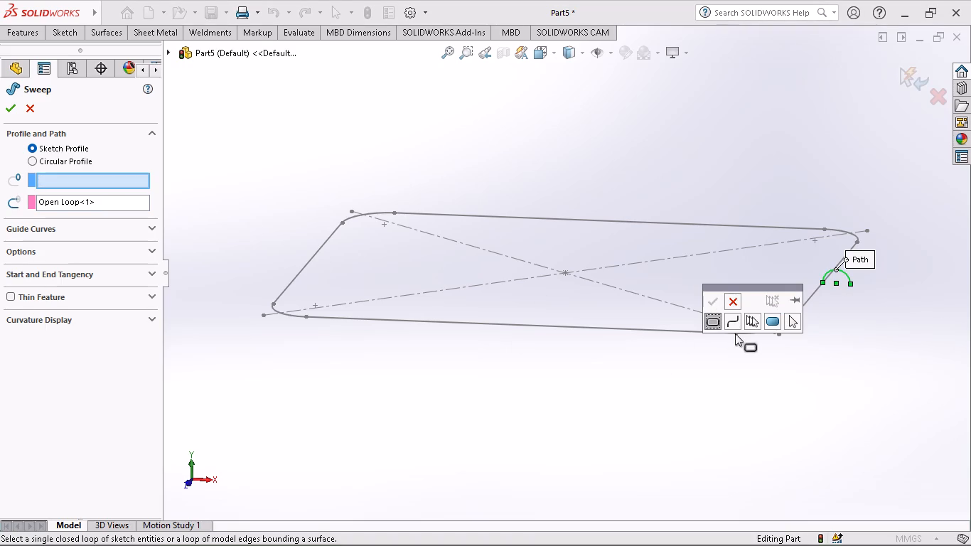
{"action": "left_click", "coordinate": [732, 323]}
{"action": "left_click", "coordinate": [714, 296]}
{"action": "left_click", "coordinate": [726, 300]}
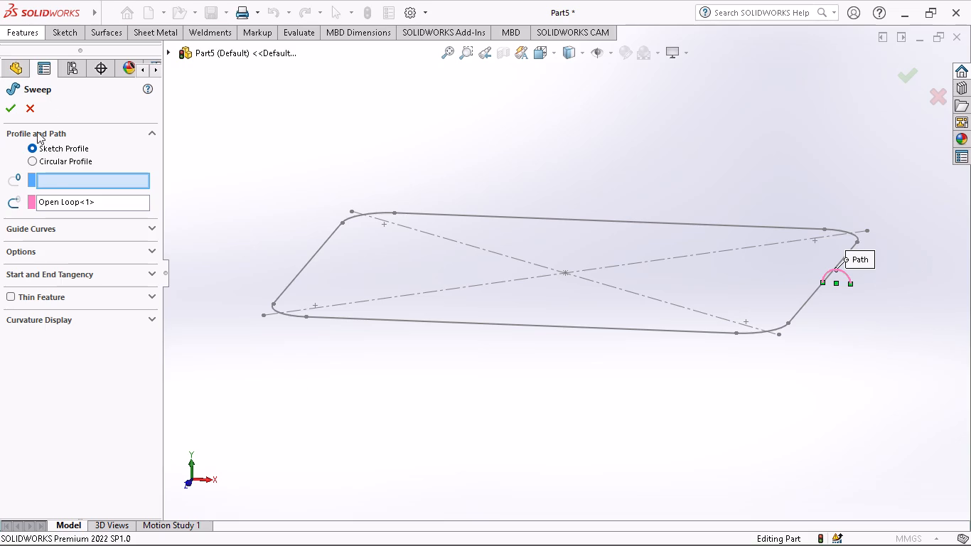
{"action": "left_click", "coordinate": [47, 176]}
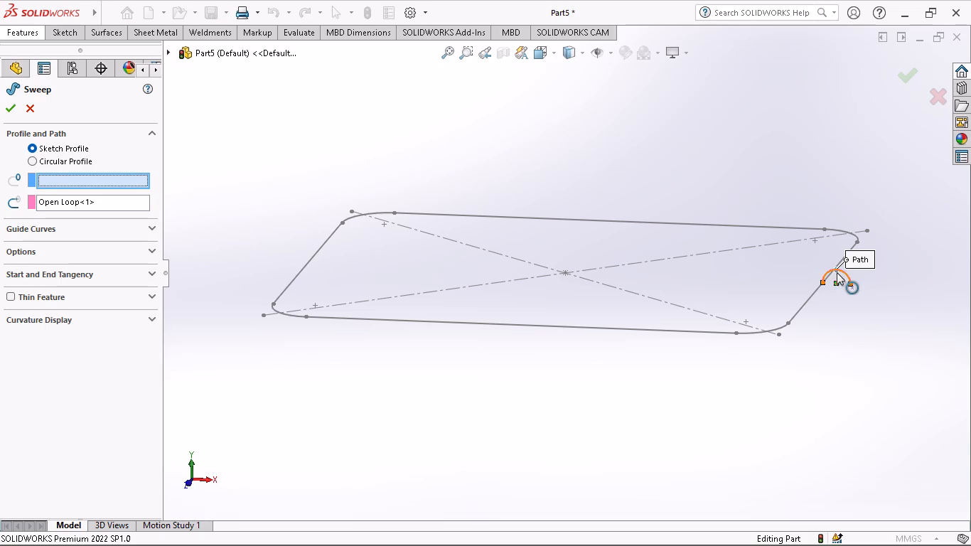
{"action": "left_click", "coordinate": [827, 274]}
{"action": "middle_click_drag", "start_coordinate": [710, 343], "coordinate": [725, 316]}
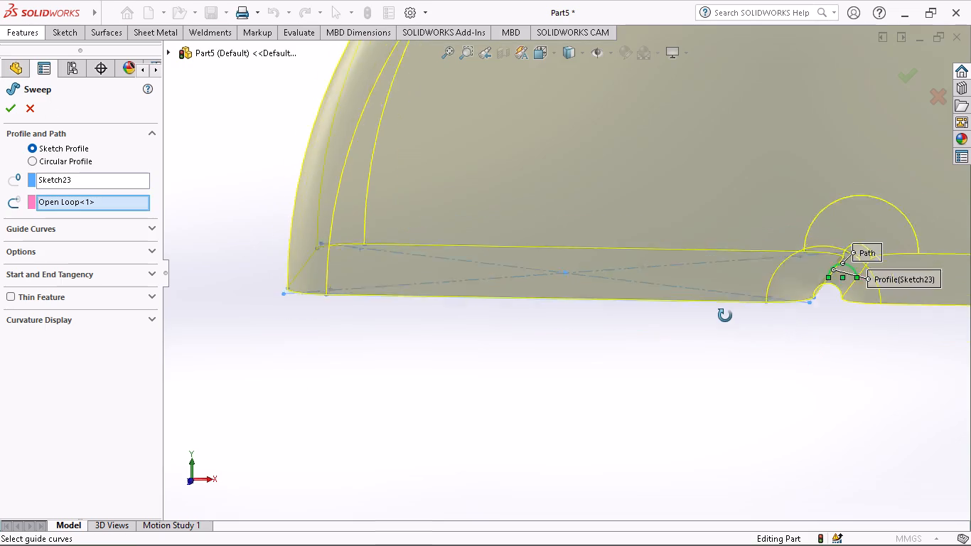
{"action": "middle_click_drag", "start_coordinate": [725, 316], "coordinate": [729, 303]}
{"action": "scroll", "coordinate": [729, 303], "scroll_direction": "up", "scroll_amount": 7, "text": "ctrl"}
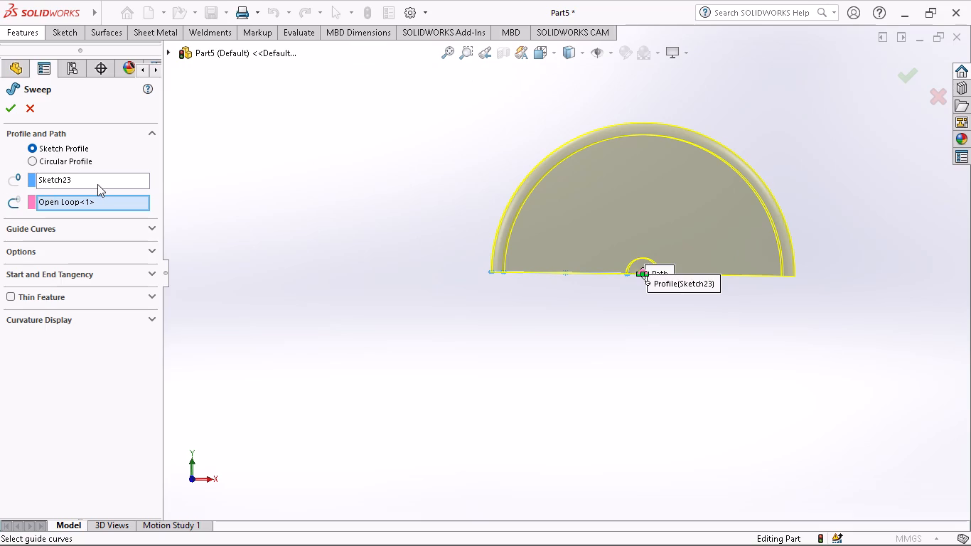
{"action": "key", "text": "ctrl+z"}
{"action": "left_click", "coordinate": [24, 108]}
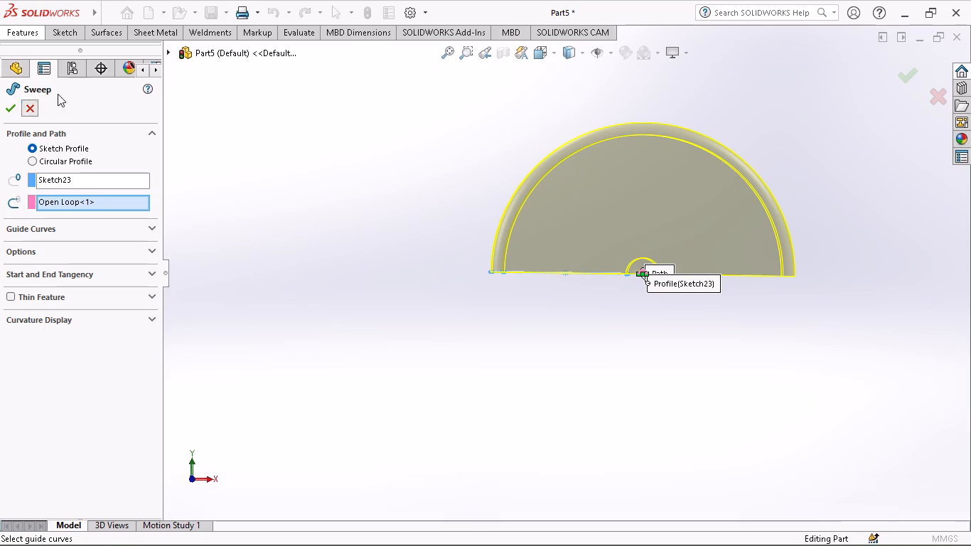
Create a swept surface with the semicircular arc sketch as the profile and the rounded rectangle as the path.
{"action": "left_click", "coordinate": [106, 38]}
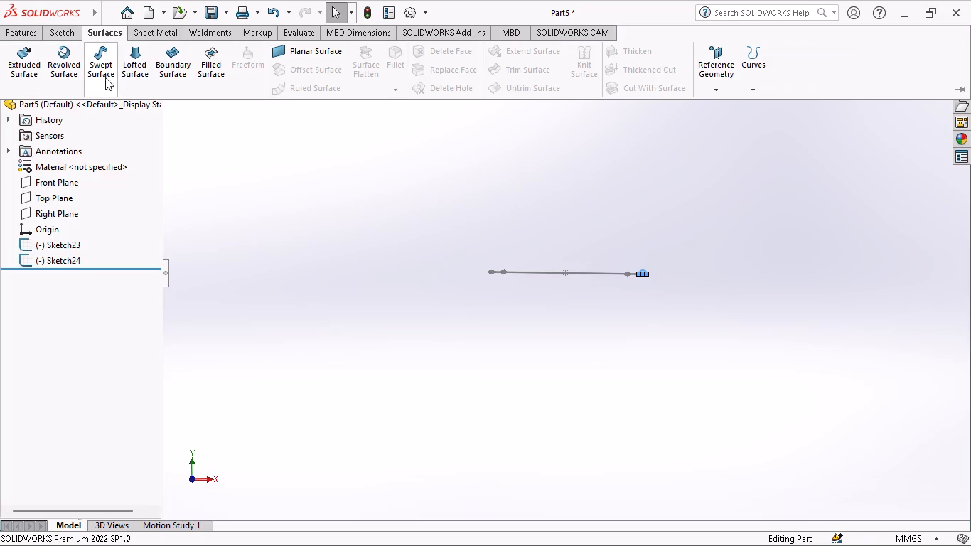
{"action": "left_click", "coordinate": [104, 77]}
{"action": "middle_click_drag", "start_coordinate": [691, 281], "coordinate": [661, 330]}
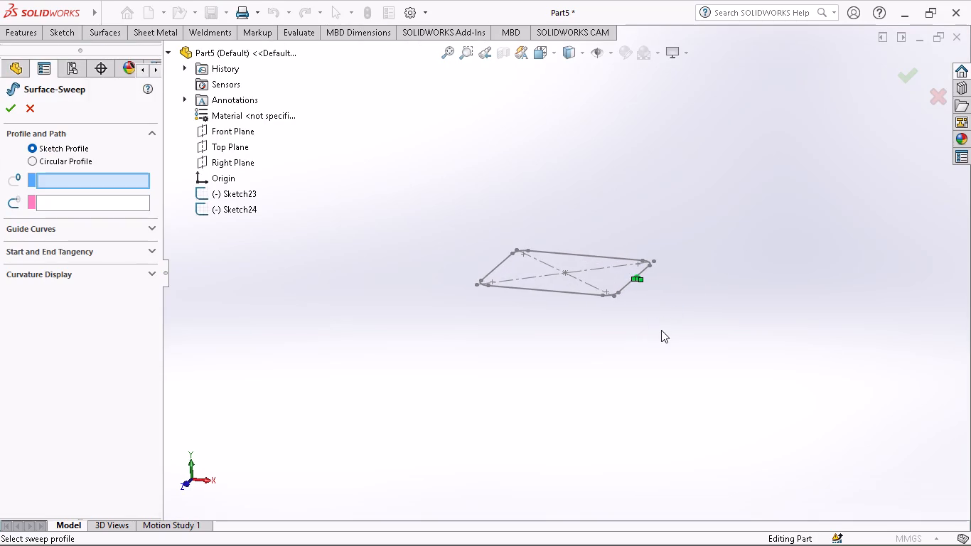
{"action": "scroll", "coordinate": [618, 247], "scroll_direction": "down", "scroll_amount": 2}
{"action": "scroll", "coordinate": [653, 289], "scroll_direction": "up", "scroll_amount": 1}
{"action": "scroll", "coordinate": [653, 289], "scroll_direction": "down", "scroll_amount": 1}
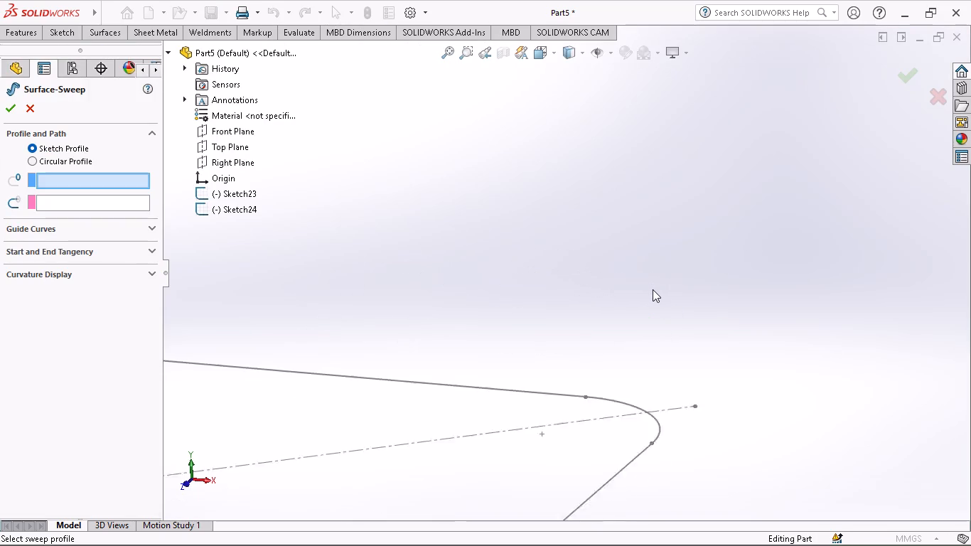
{"action": "scroll", "coordinate": [653, 289], "scroll_direction": "down", "scroll_amount": 2}
{"action": "scroll", "coordinate": [644, 298], "scroll_direction": "up", "scroll_amount": 1}
{"action": "scroll", "coordinate": [640, 304], "scroll_direction": "down", "scroll_amount": 1}
{"action": "scroll", "coordinate": [637, 393], "scroll_direction": "down", "scroll_amount": 4, "text": "ctrl"}
{"action": "scroll", "coordinate": [390, 346], "scroll_direction": "up", "scroll_amount": 7, "text": "ctrl"}
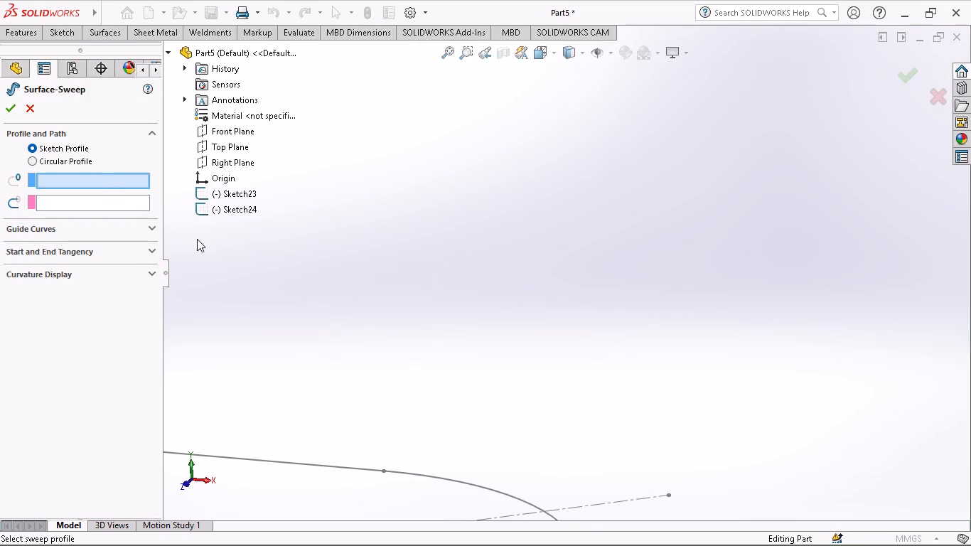
{"action": "scroll", "coordinate": [658, 437], "scroll_direction": "up", "scroll_amount": 4, "text": "ctrl"}
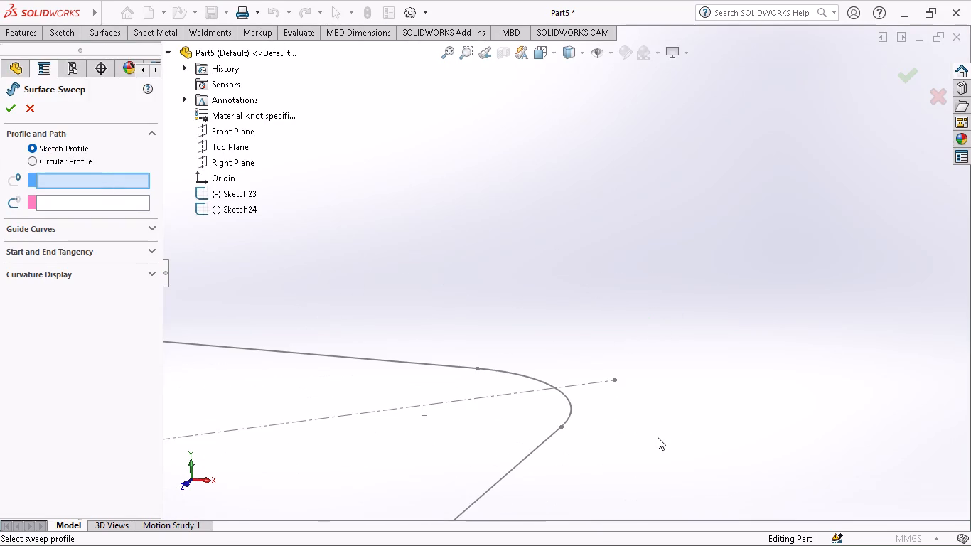
{"action": "scroll", "coordinate": [366, 281], "scroll_direction": "up", "scroll_amount": 7, "text": "ctrl"}
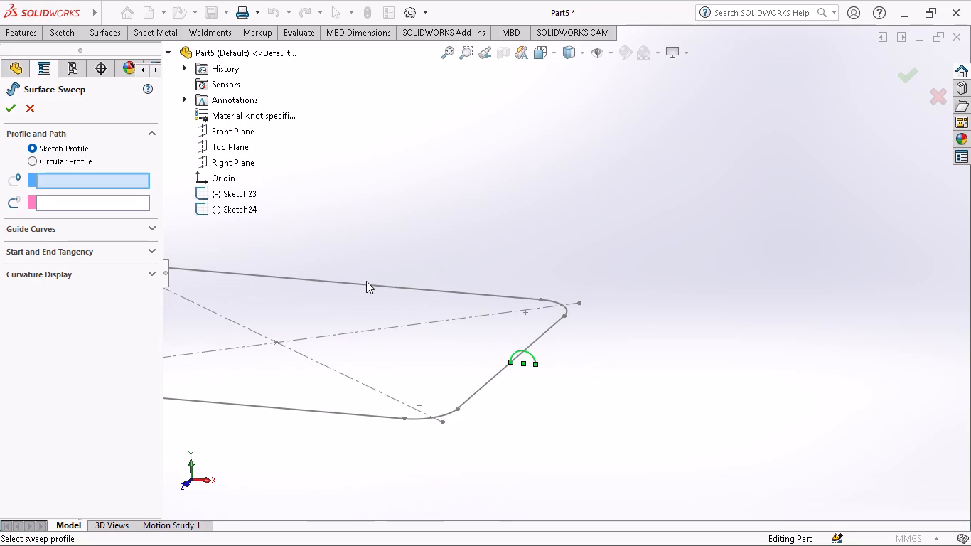
{"action": "left_click", "coordinate": [234, 212]}
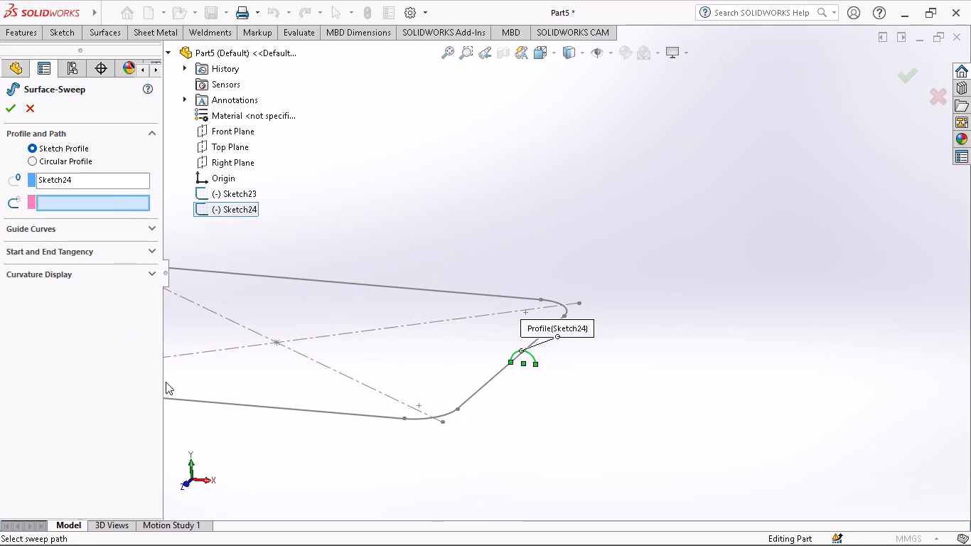
{"action": "left_click", "coordinate": [250, 404]}
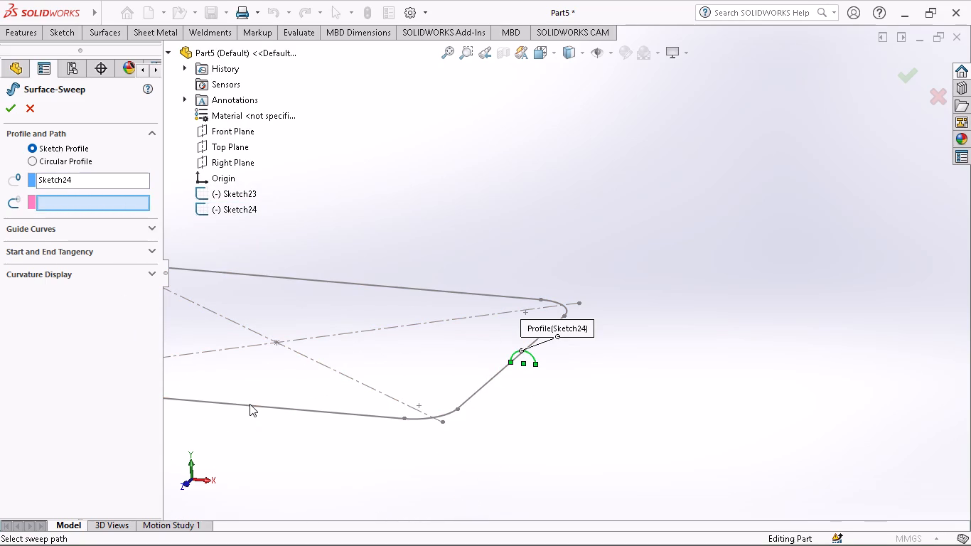
{"action": "double_click", "coordinate": [250, 406]}
{"action": "middle_click_drag", "start_coordinate": [286, 407], "coordinate": [313, 405]}
{"action": "left_click", "coordinate": [9, 112]}
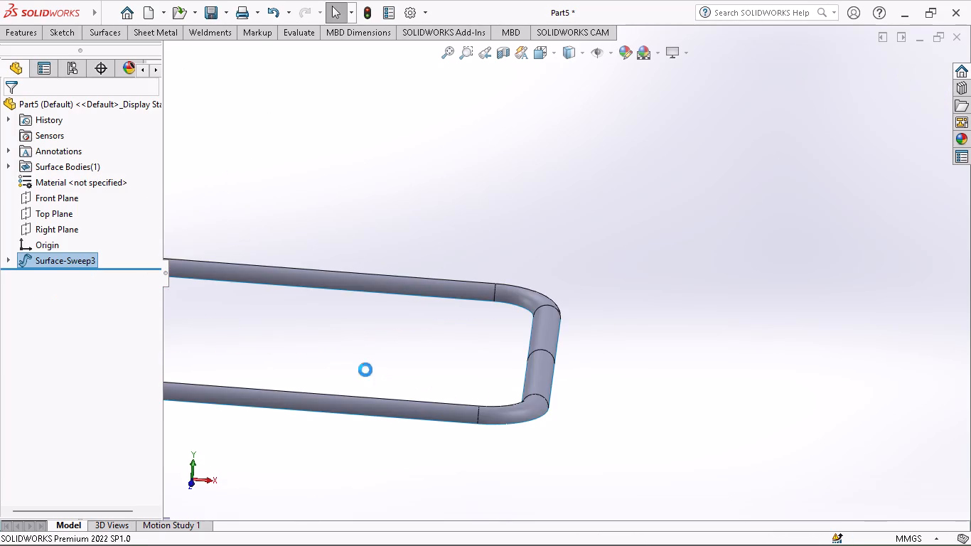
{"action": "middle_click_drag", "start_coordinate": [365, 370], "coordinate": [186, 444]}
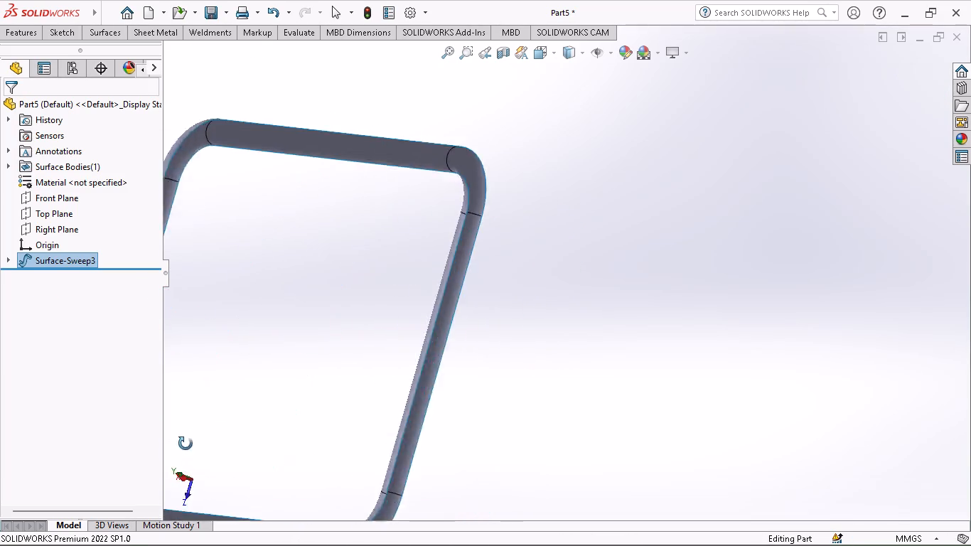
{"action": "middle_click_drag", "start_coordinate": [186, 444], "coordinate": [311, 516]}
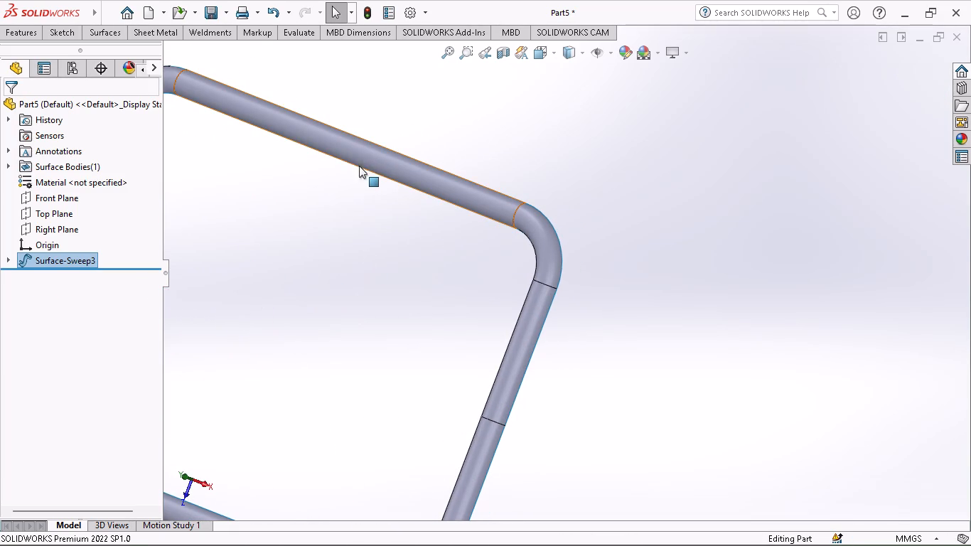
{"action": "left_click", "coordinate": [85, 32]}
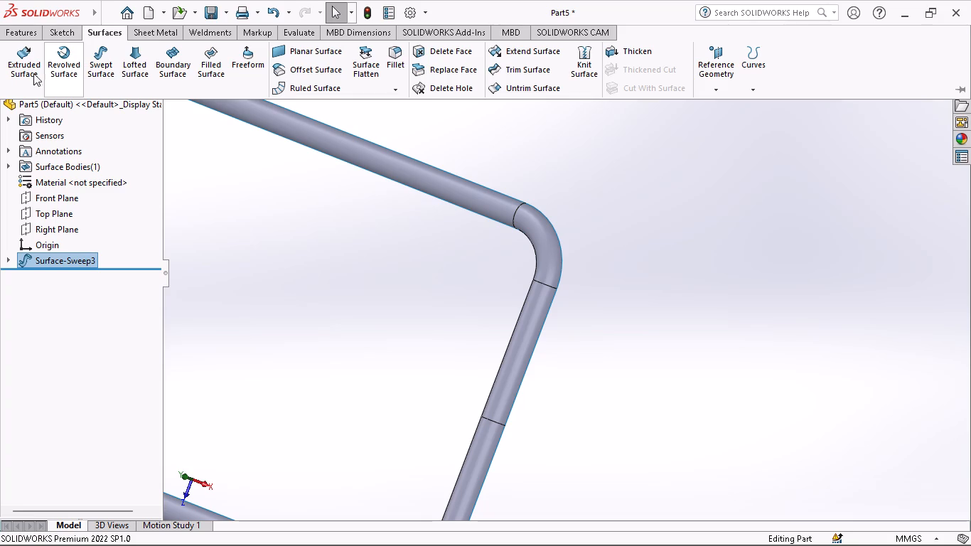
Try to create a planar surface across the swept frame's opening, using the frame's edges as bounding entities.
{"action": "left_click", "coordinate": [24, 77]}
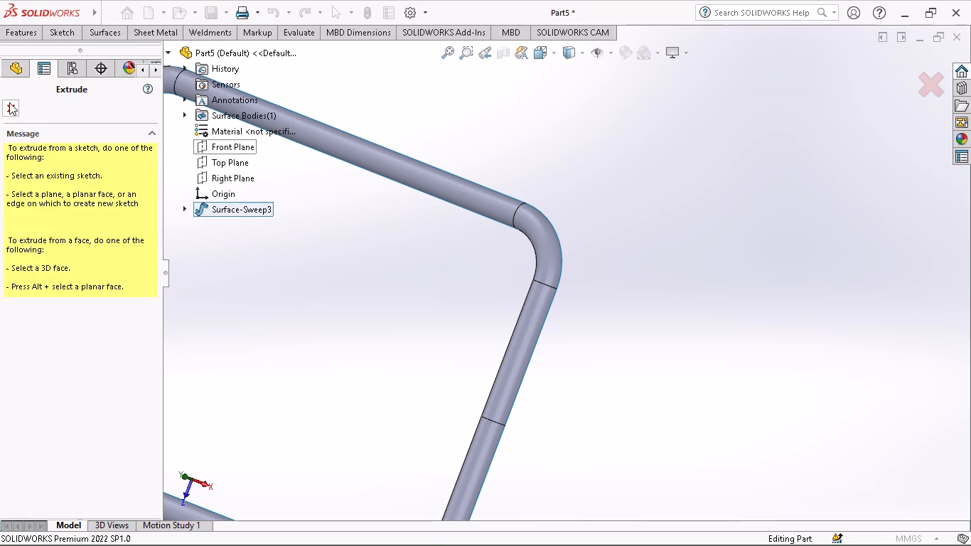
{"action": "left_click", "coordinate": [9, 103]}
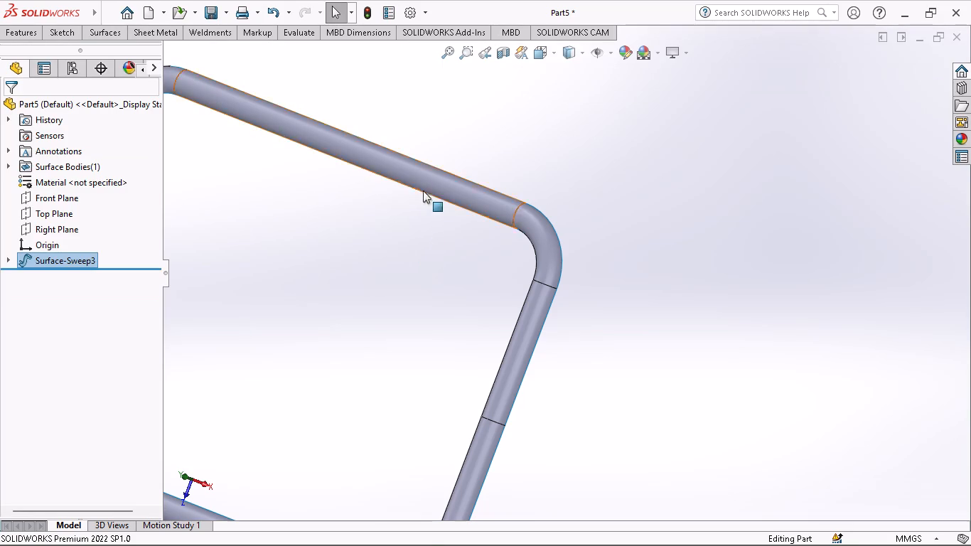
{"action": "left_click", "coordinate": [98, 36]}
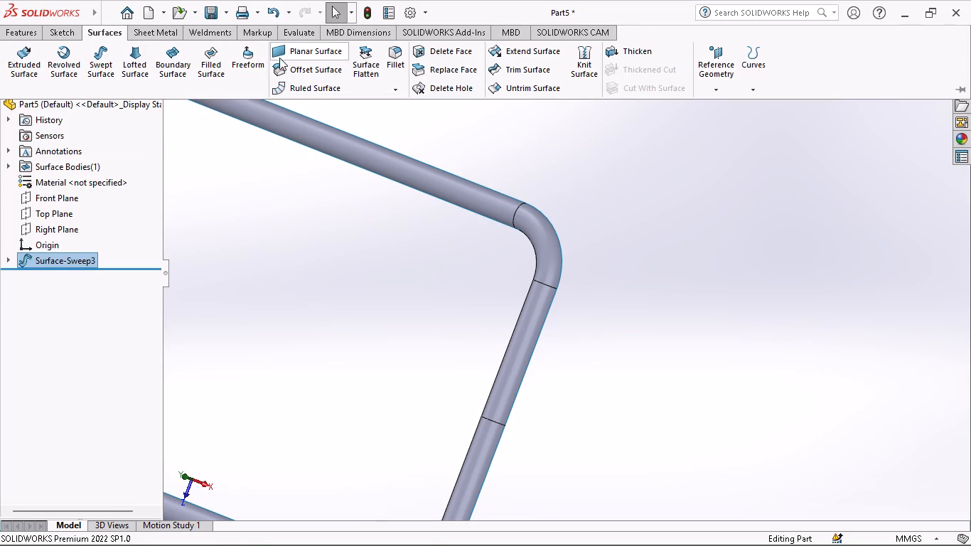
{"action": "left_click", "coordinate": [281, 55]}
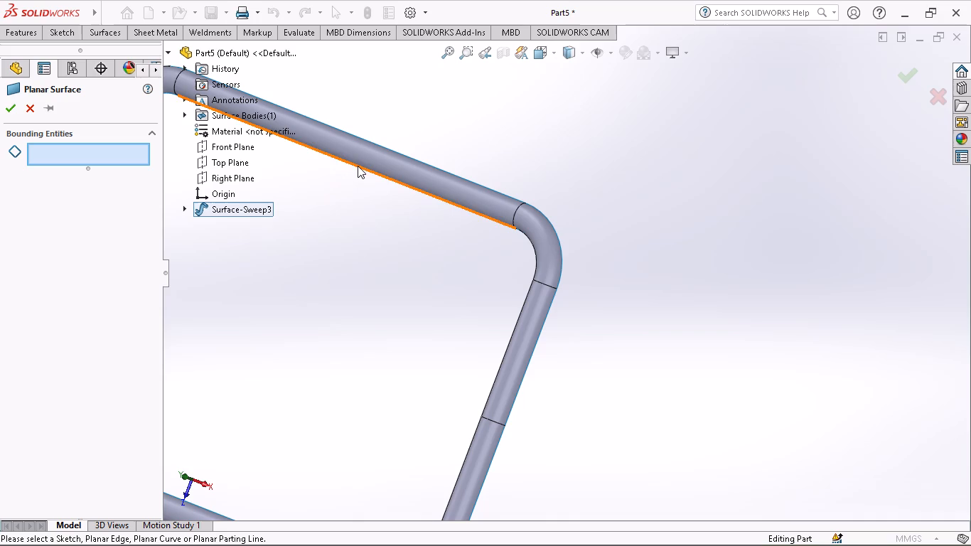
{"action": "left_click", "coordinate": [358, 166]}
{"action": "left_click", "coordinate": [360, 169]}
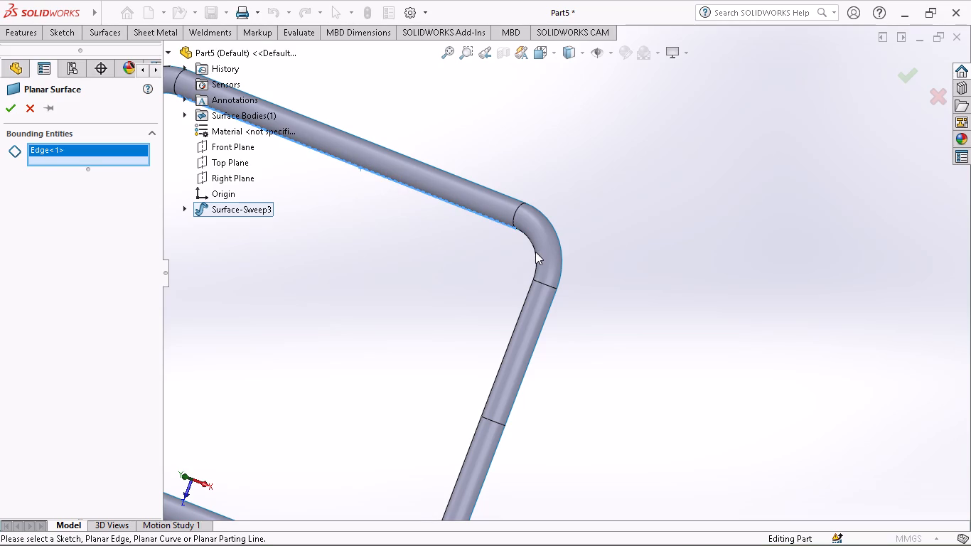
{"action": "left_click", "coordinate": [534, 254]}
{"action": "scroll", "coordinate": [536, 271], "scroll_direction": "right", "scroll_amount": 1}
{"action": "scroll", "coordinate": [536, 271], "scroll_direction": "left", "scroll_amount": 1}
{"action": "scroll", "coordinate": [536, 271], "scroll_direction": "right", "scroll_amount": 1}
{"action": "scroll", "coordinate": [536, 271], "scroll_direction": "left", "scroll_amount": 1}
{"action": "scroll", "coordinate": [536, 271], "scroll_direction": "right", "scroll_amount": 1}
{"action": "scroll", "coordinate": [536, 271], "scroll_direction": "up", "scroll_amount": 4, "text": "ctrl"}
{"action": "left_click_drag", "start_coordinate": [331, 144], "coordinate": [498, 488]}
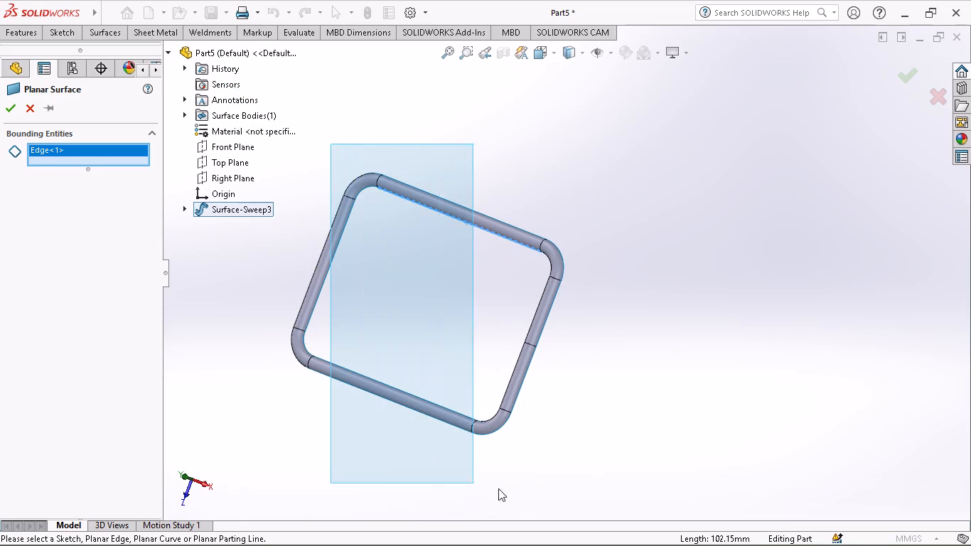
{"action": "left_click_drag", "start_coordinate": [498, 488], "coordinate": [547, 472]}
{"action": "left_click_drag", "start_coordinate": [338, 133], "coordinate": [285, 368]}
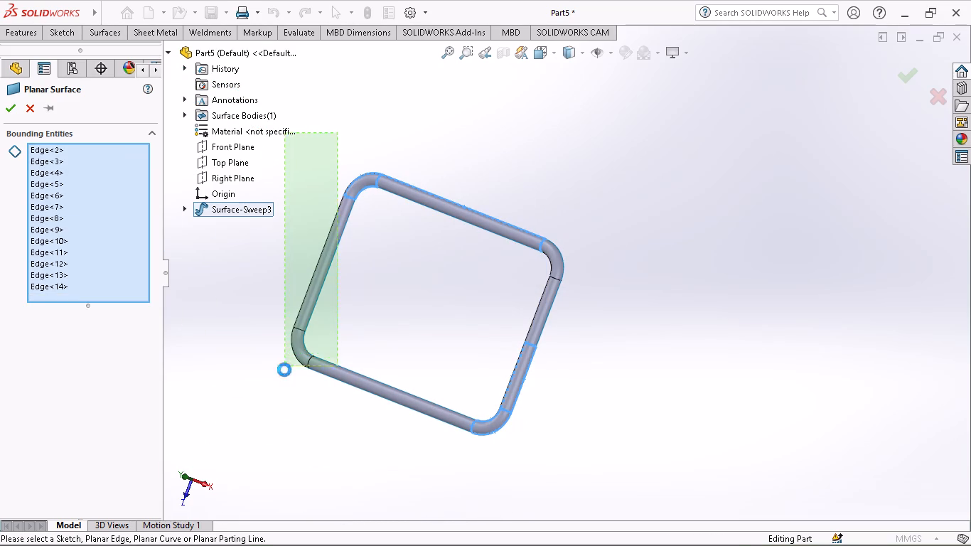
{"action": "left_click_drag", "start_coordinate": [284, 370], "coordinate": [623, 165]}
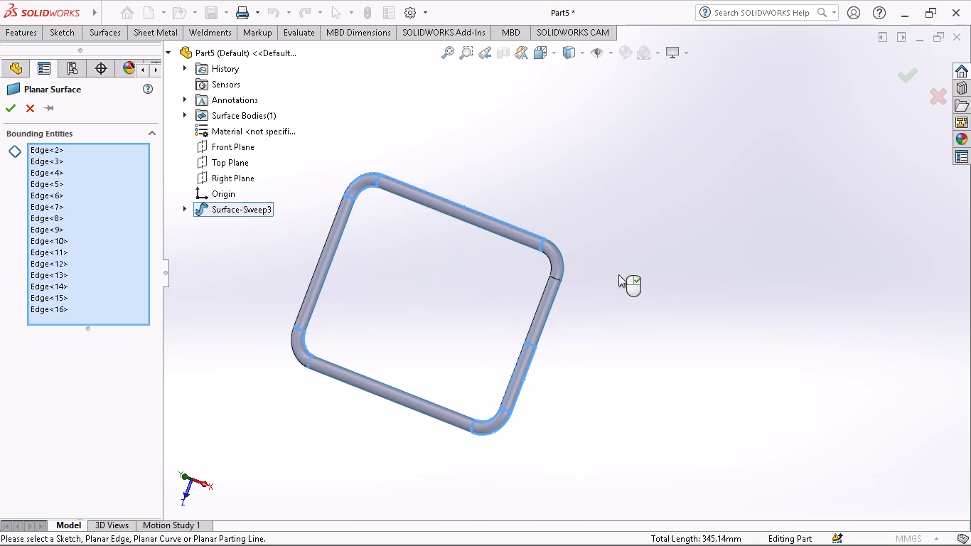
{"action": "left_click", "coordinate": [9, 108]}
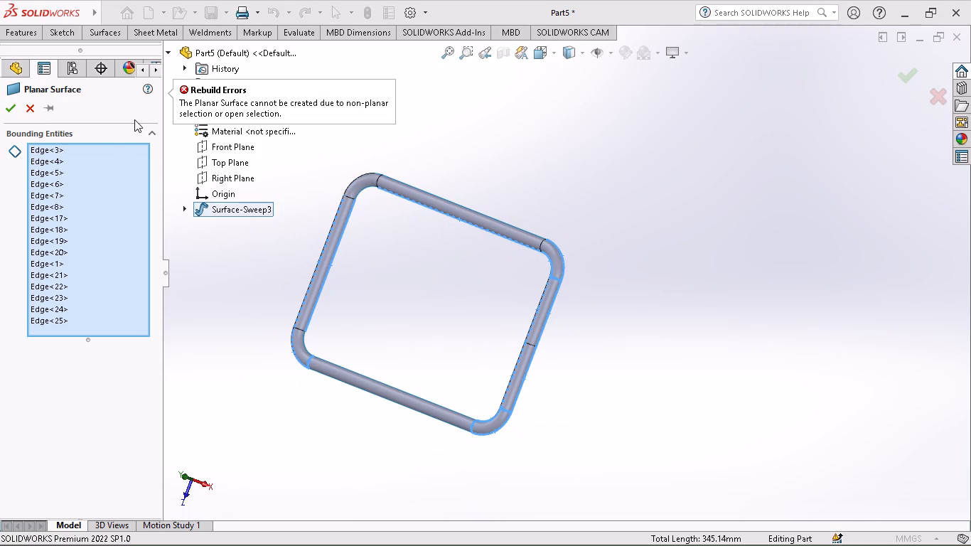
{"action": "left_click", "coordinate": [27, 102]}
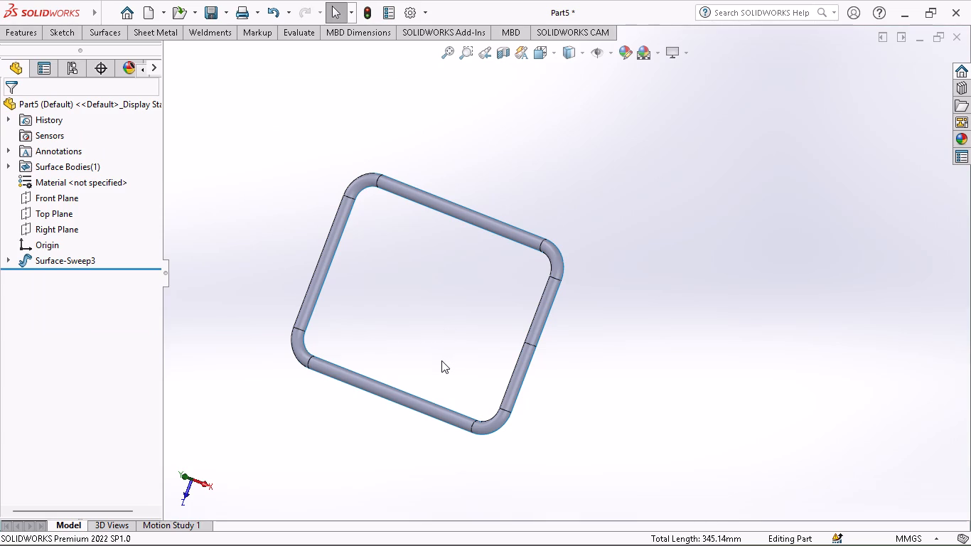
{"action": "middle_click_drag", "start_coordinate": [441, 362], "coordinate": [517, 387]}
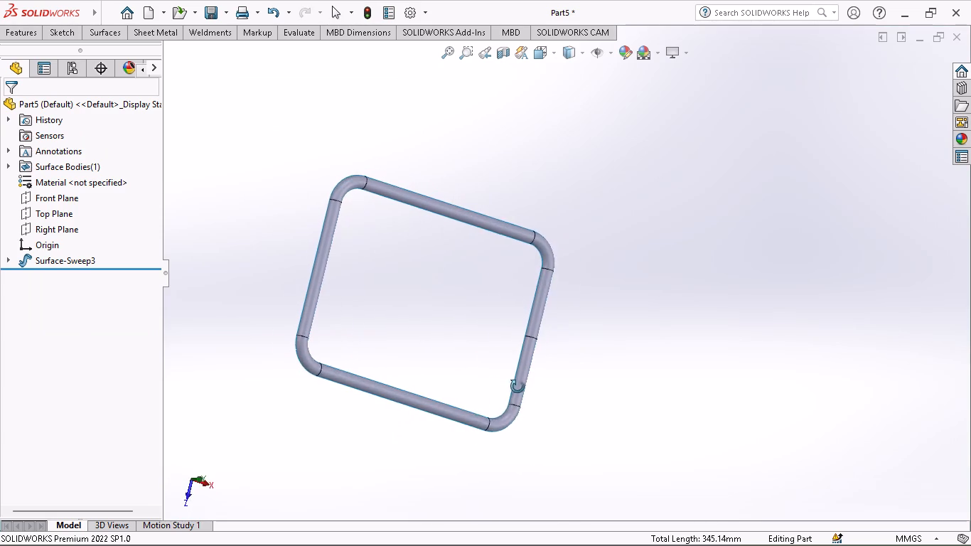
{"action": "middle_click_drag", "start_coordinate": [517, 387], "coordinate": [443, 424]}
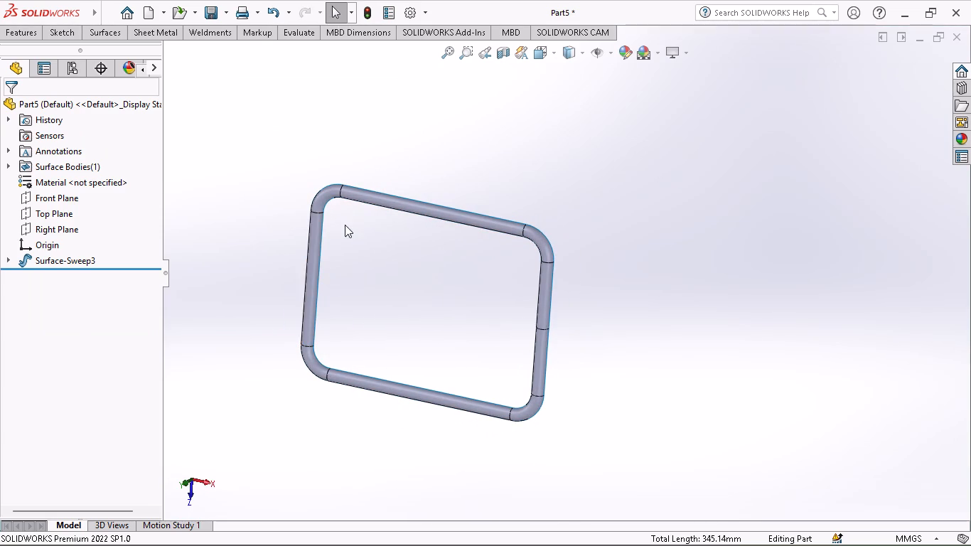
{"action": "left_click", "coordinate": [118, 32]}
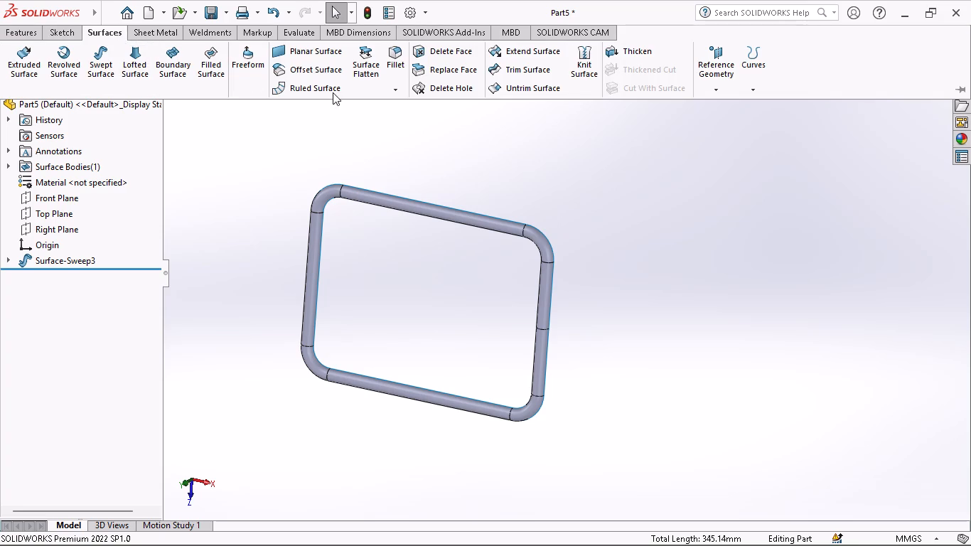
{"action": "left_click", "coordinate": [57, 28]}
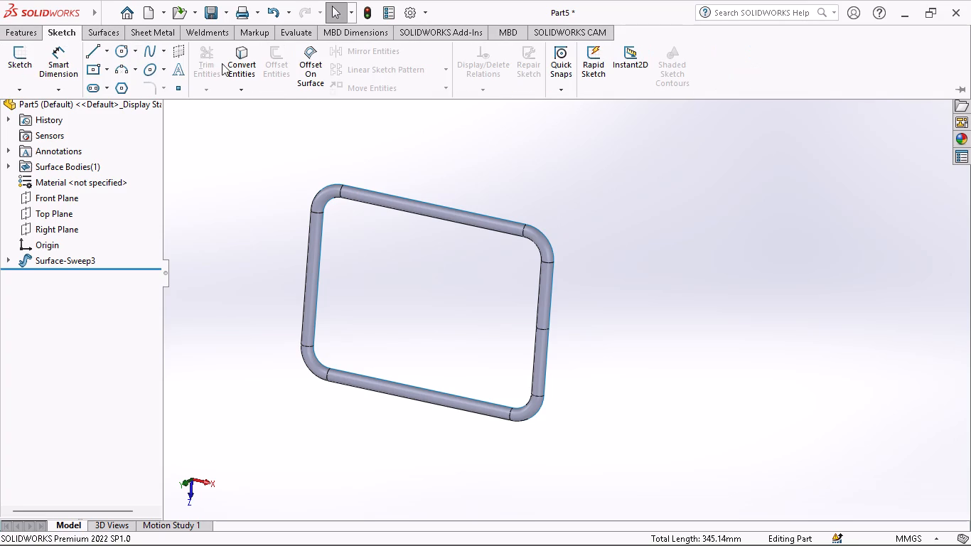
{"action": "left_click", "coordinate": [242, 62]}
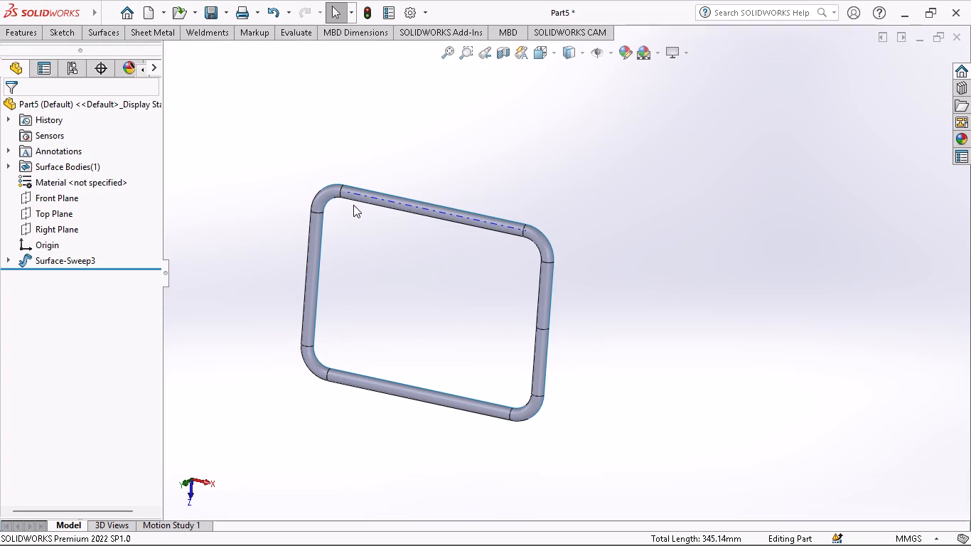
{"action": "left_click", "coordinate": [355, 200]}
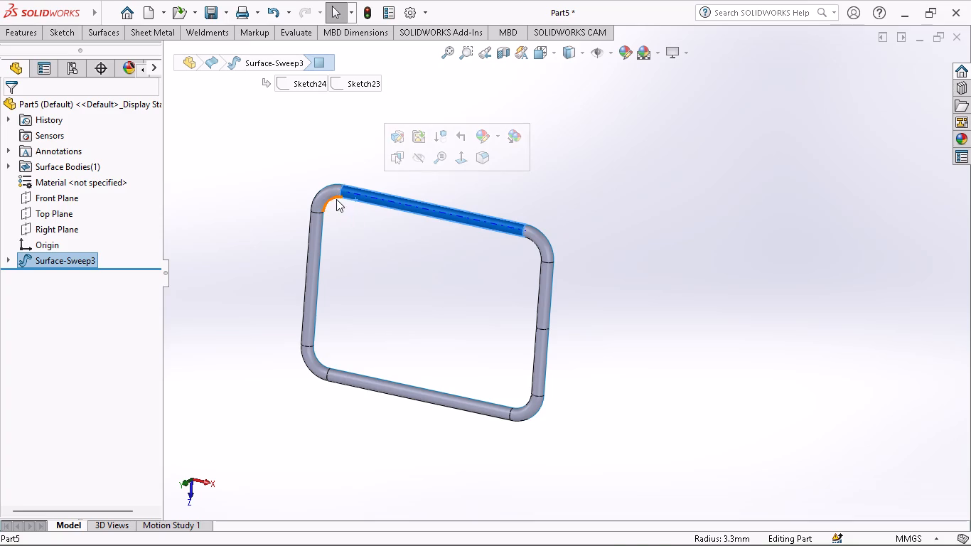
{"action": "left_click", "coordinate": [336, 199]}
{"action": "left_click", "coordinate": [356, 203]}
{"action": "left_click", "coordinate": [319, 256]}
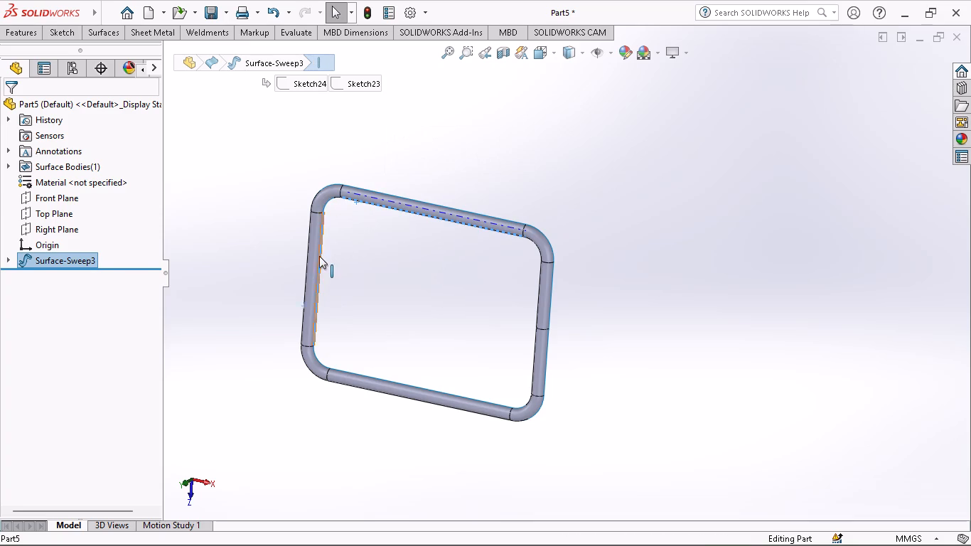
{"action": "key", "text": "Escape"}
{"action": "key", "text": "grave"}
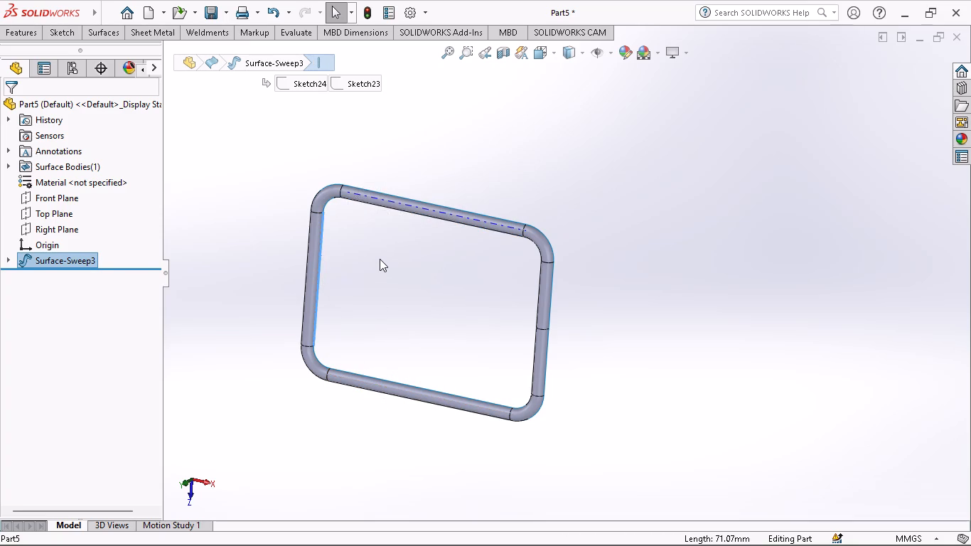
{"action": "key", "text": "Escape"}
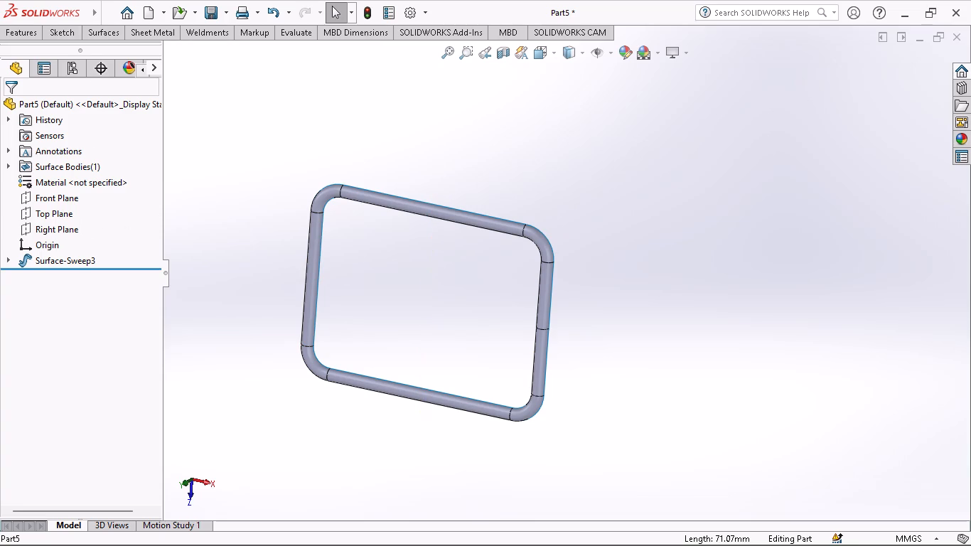
Start an Extruded Surface on the Top Plane and sketch a center rectangle about 122 mm by 91 mm, centred on the origin.
{"action": "left_click", "coordinate": [110, 34]}
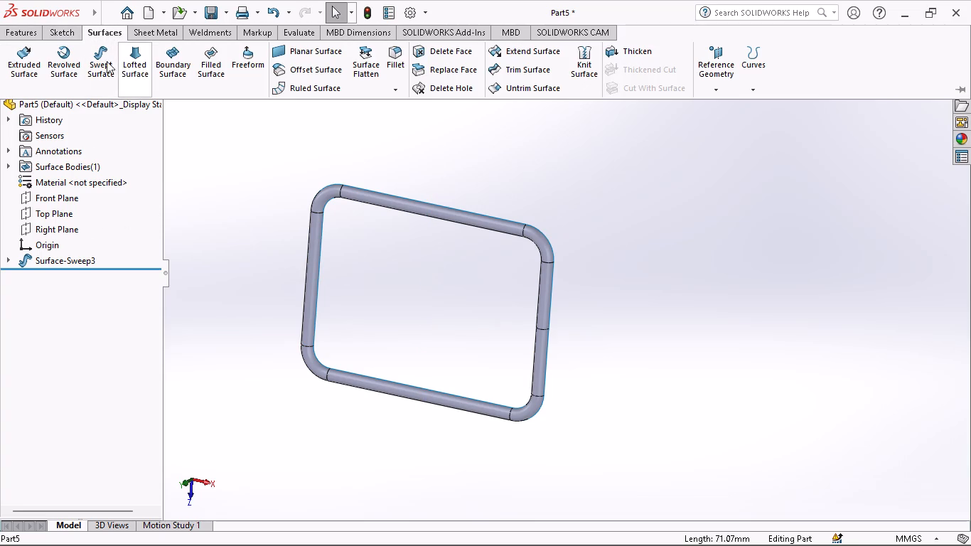
{"action": "left_click", "coordinate": [36, 64]}
{"action": "left_click", "coordinate": [378, 259]}
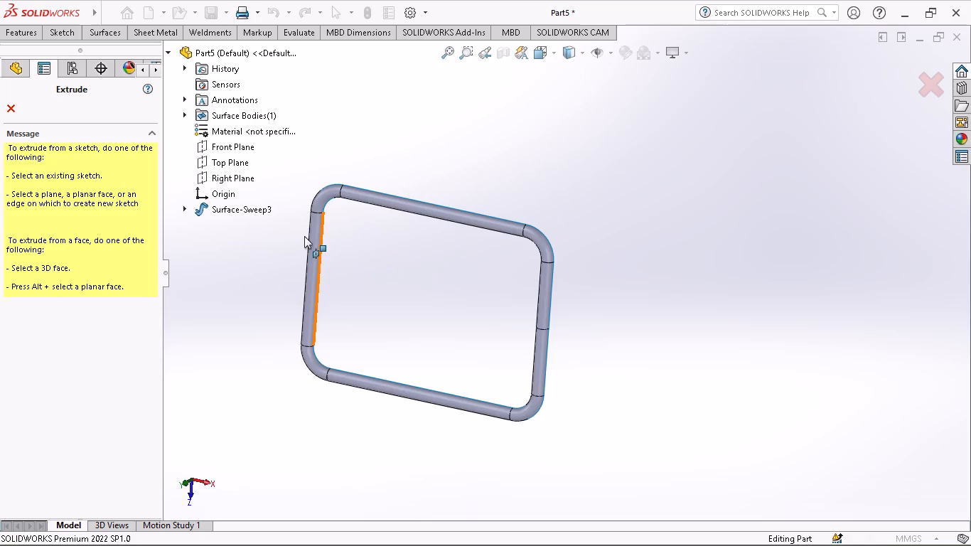
{"action": "left_click", "coordinate": [204, 160]}
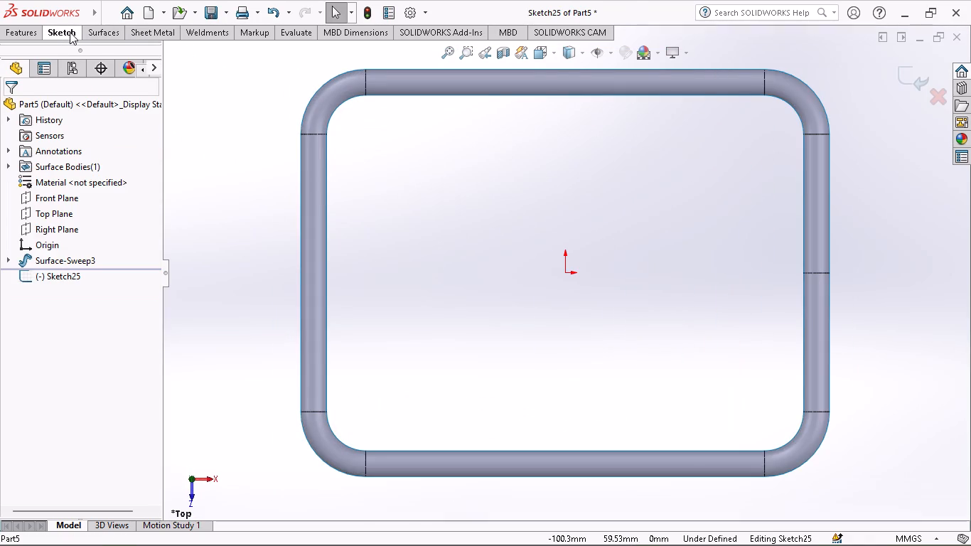
{"action": "left_click", "coordinate": [67, 32]}
{"action": "left_click", "coordinate": [95, 68]}
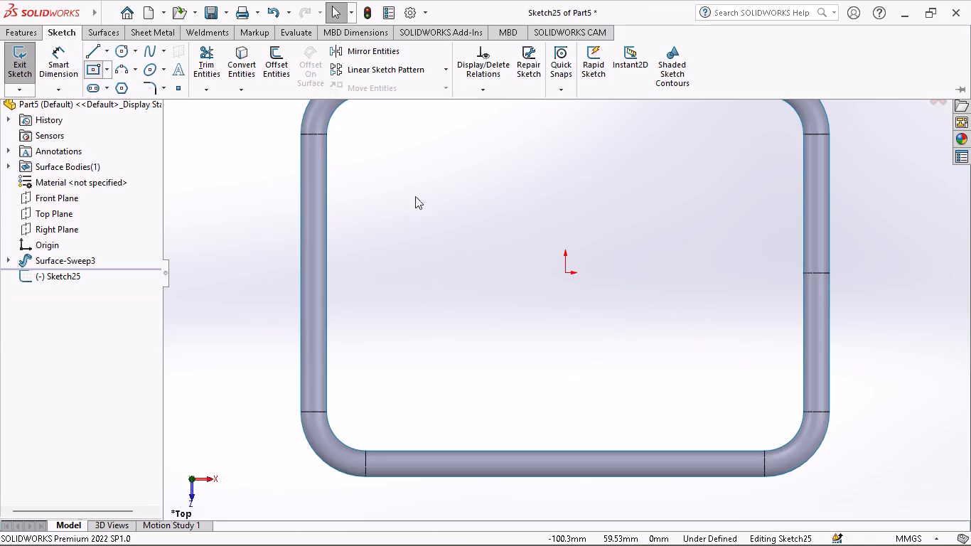
{"action": "left_click", "coordinate": [569, 275]}
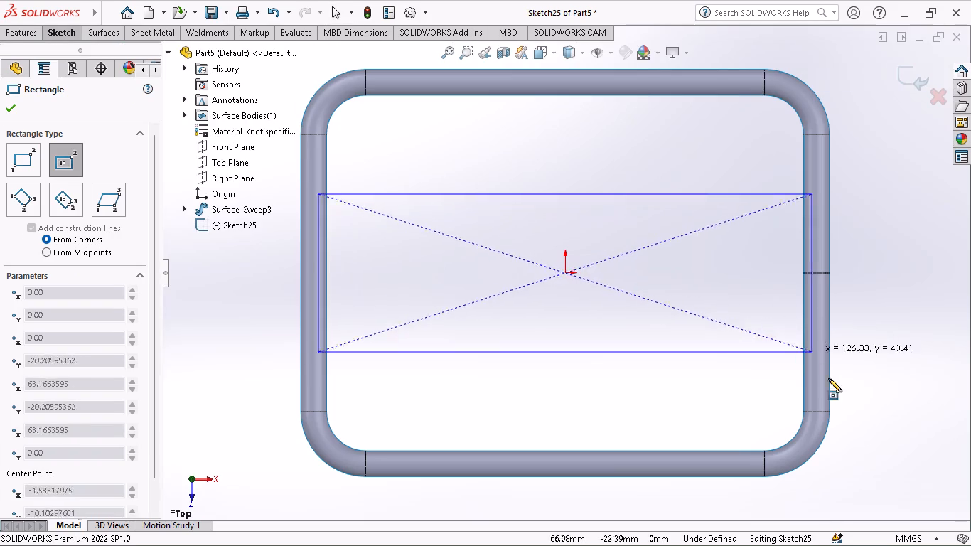
{"action": "left_click", "coordinate": [803, 451]}
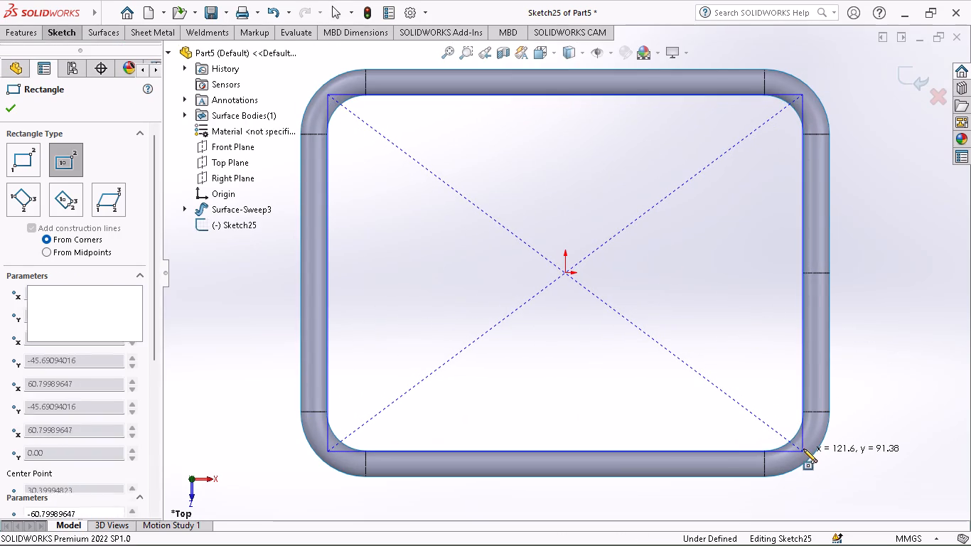
Round all four corners of the new rectangle with 10 mm sketch fillets.
{"action": "left_click", "coordinate": [69, 37]}
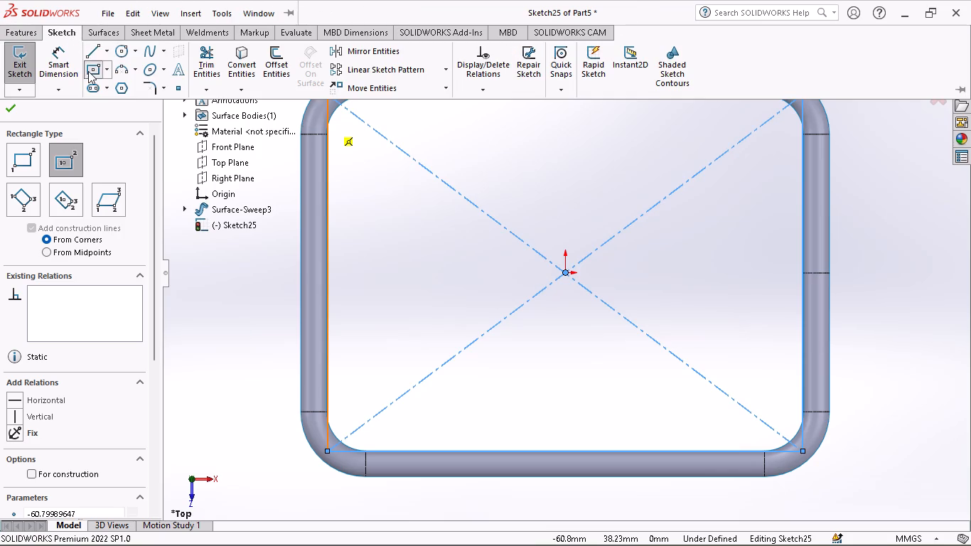
{"action": "left_click", "coordinate": [151, 87]}
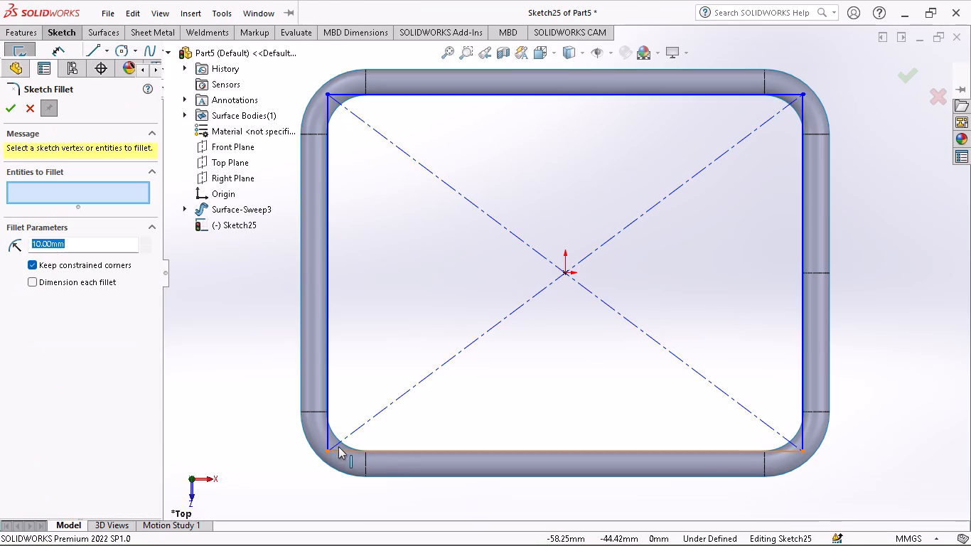
{"action": "left_click", "coordinate": [340, 451]}
{"action": "left_click", "coordinate": [327, 437]}
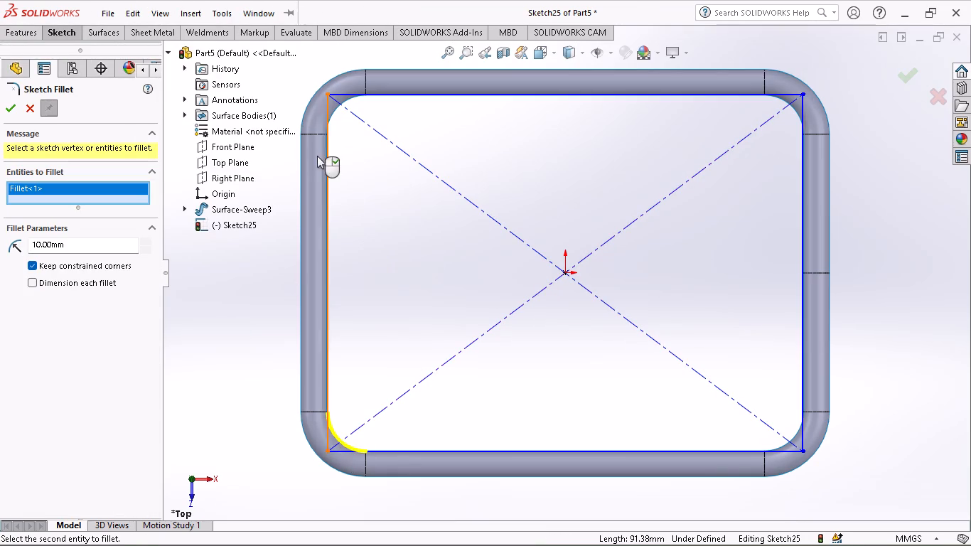
{"action": "left_click", "coordinate": [326, 109]}
{"action": "left_click", "coordinate": [339, 95]}
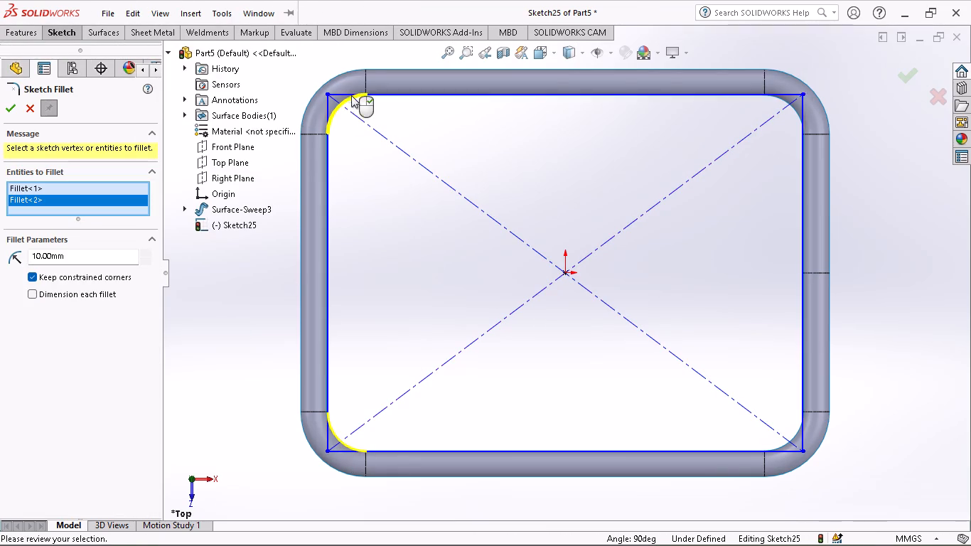
{"action": "left_click", "coordinate": [802, 94]}
{"action": "left_click", "coordinate": [807, 452]}
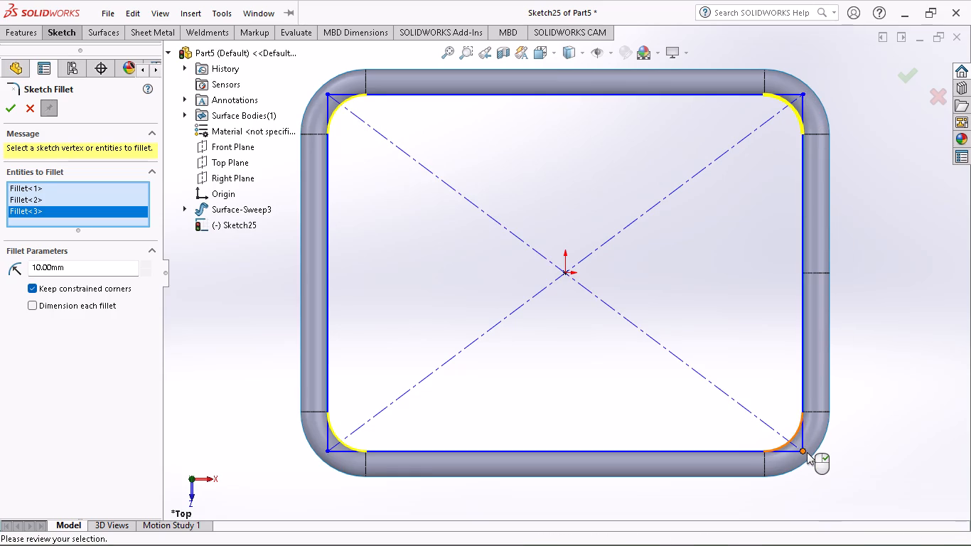
{"action": "left_click", "coordinate": [1, 98]}
{"action": "left_click", "coordinate": [4, 104]}
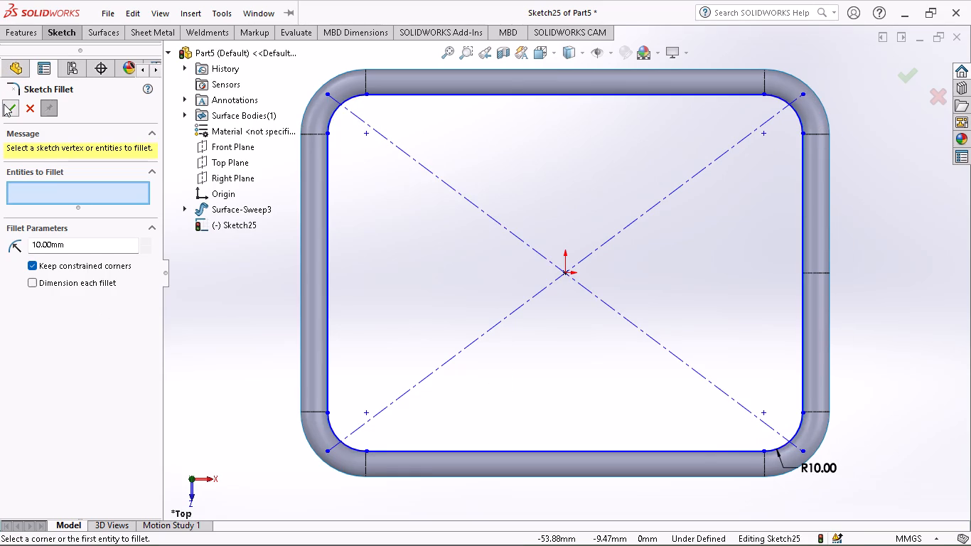
{"action": "left_click", "coordinate": [10, 112]}
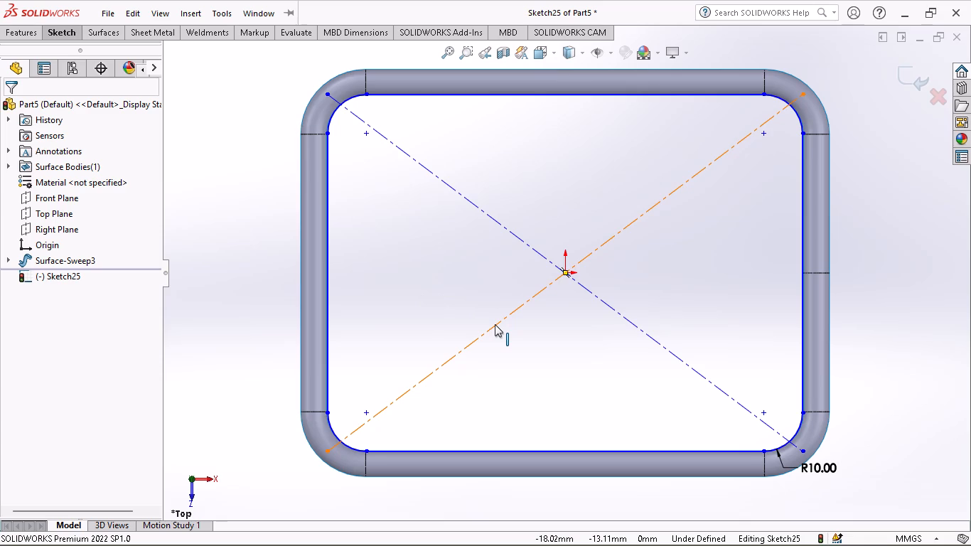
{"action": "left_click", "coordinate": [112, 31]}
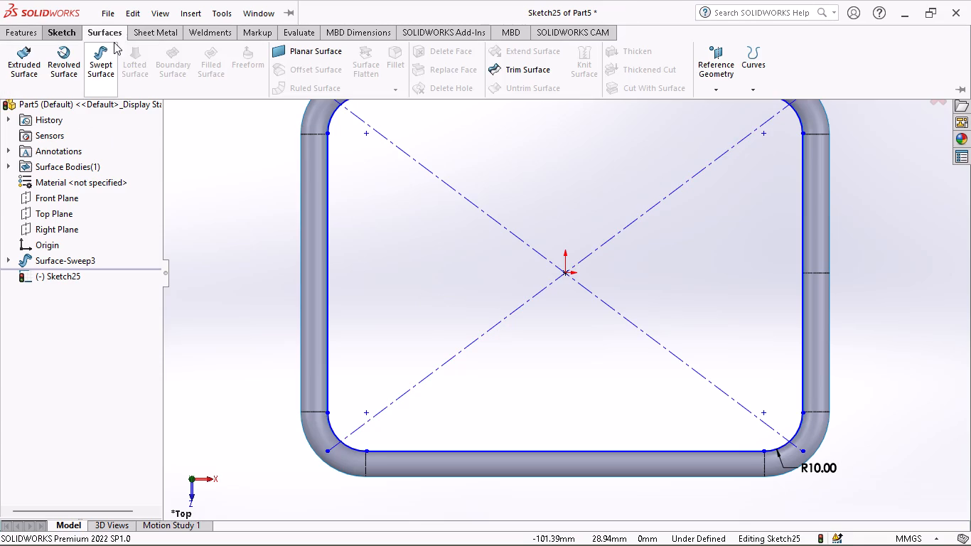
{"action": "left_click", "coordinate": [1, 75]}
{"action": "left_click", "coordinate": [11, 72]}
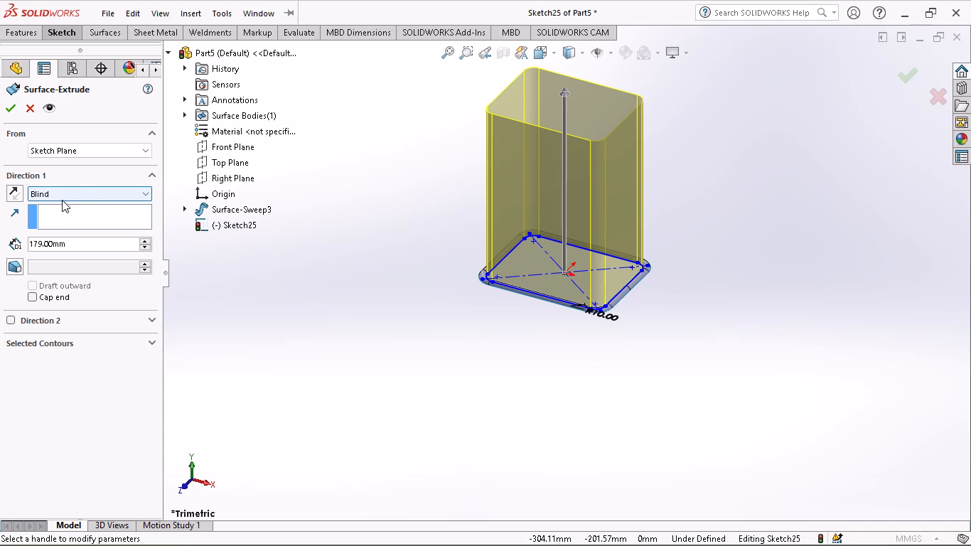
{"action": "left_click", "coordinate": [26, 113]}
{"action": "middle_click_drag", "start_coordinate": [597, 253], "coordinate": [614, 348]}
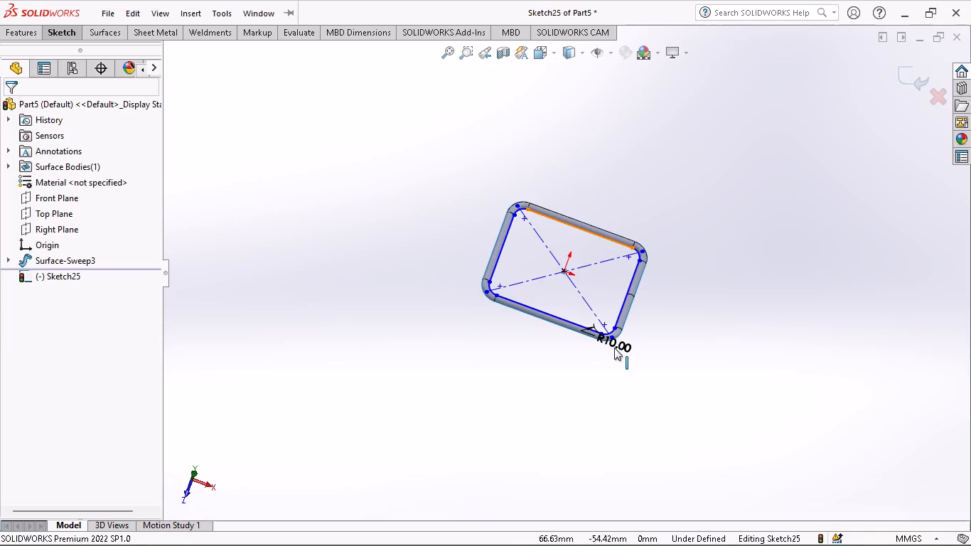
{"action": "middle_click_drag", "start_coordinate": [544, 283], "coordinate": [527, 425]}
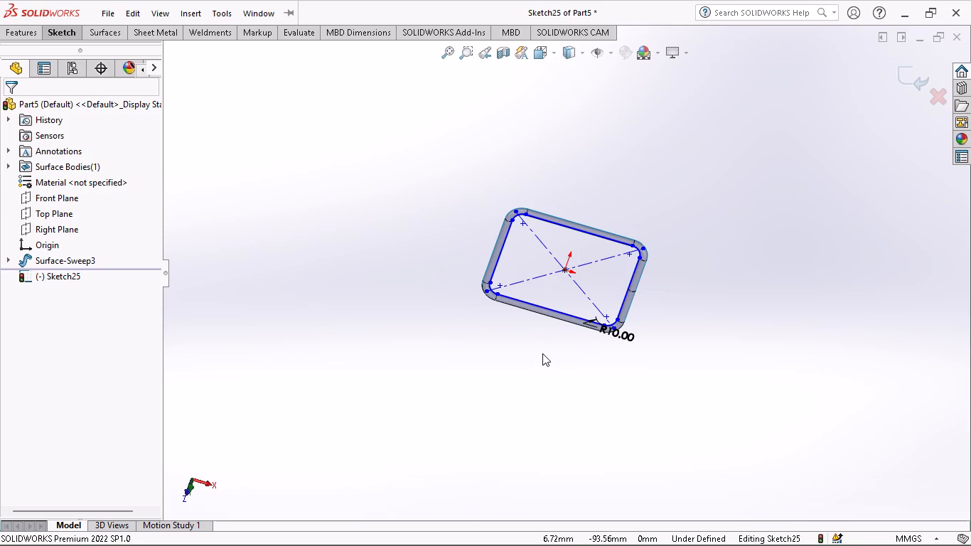
Undo the new rectangle sketch, swept surface, semicircular arc and original rounded rectangle, back to an empty Top Plane sketch.
{"action": "key", "text": "ctrl+z"}
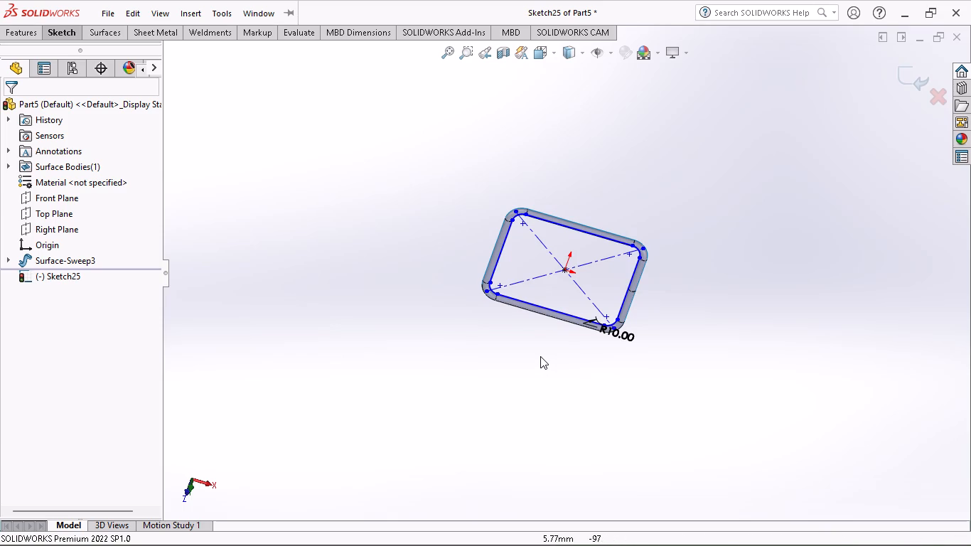
{"action": "key", "text": "ctrl+z"}
{"action": "key", "text": "ctrl+z"}
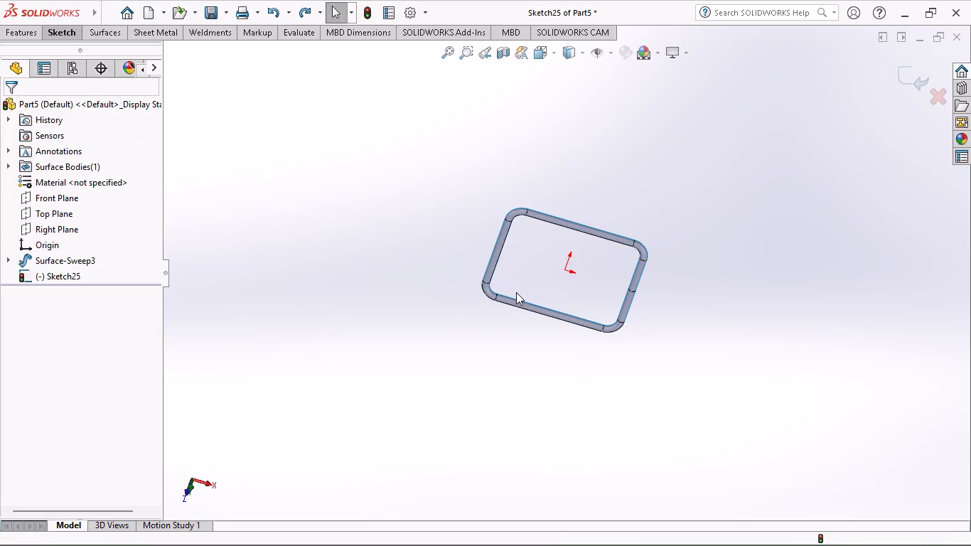
{"action": "key", "text": "ctrl+z"}
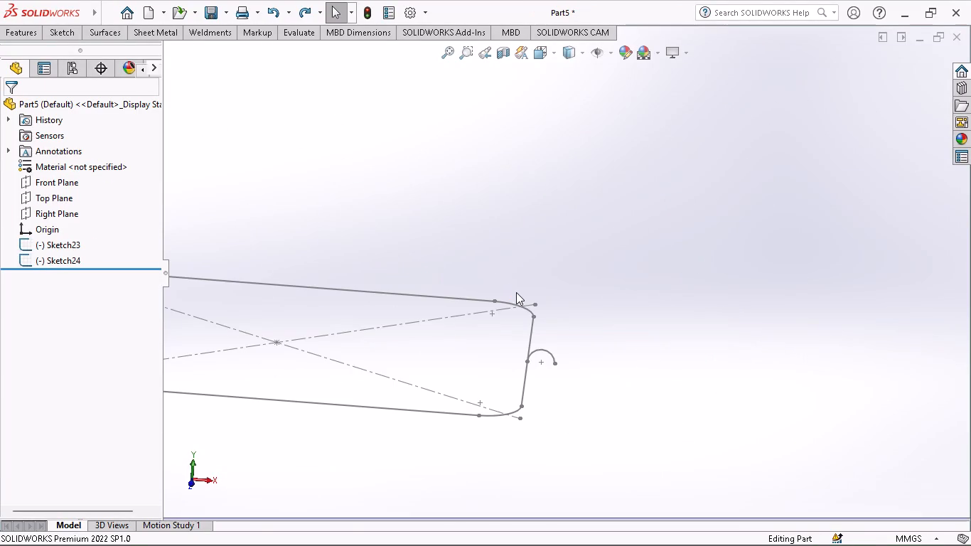
{"action": "middle_click_drag", "start_coordinate": [516, 292], "coordinate": [496, 378]}
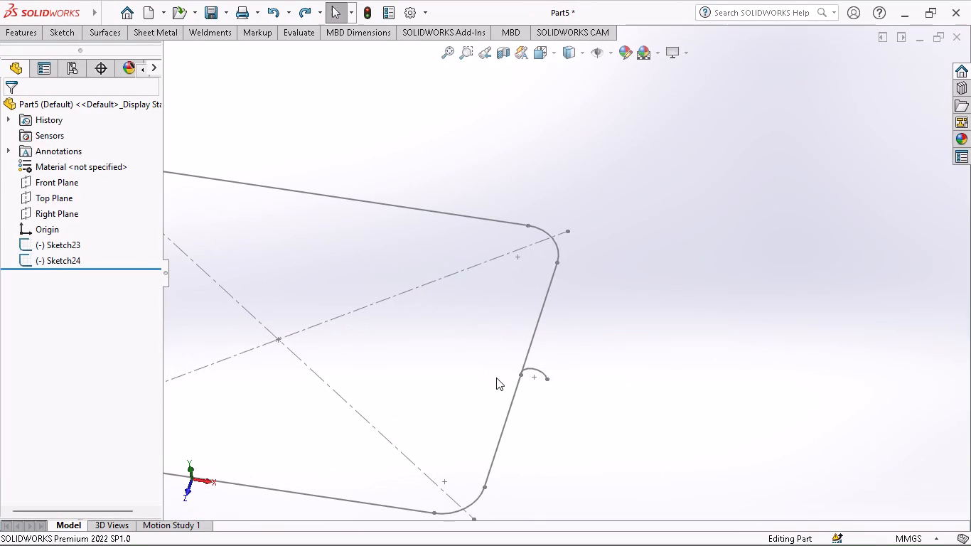
{"action": "scroll", "coordinate": [456, 291], "scroll_direction": "up", "scroll_amount": 4, "text": "ctrl"}
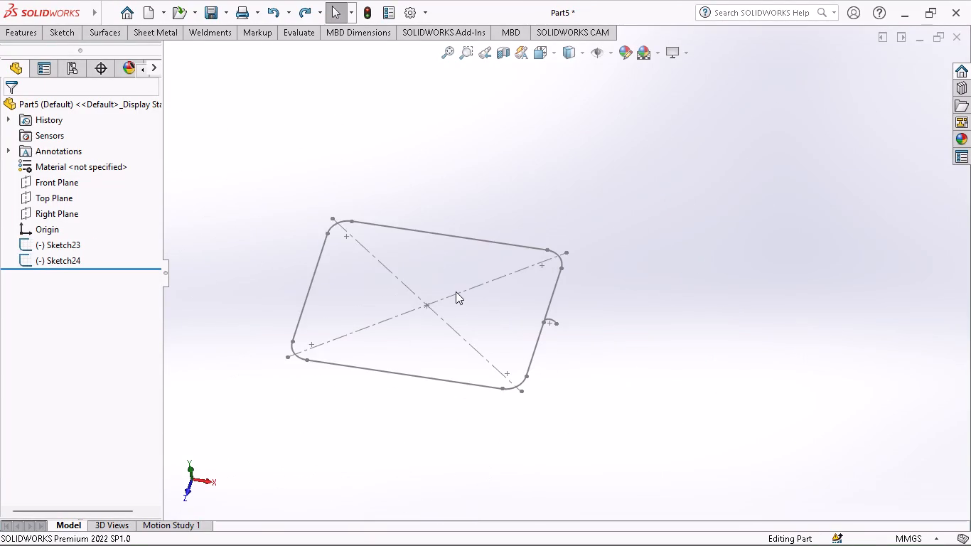
{"action": "scroll", "coordinate": [456, 291], "scroll_direction": "up", "scroll_amount": 1, "text": "ctrl"}
{"action": "key", "text": "ctrl+z"}
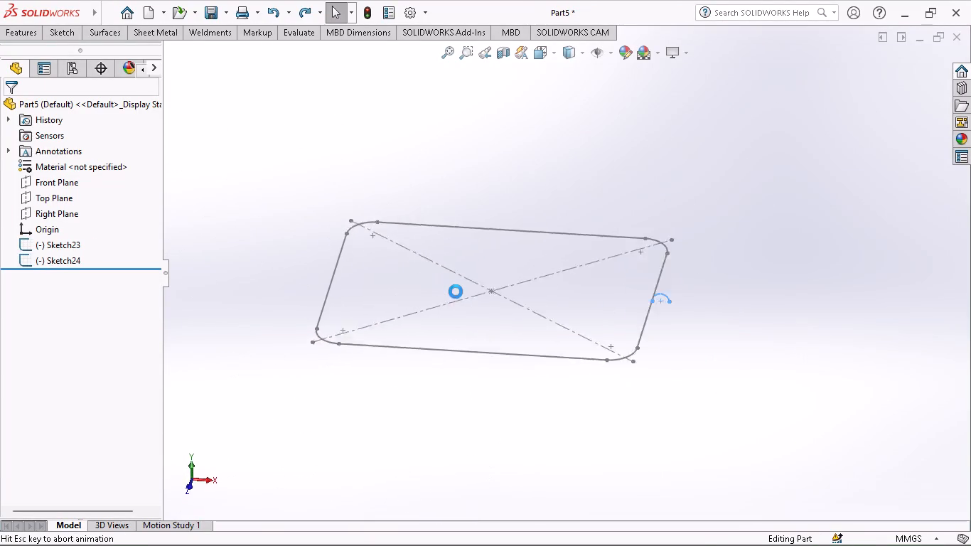
{"action": "key", "text": "ctrl+z"}
{"action": "key", "text": "ctrl+z"}
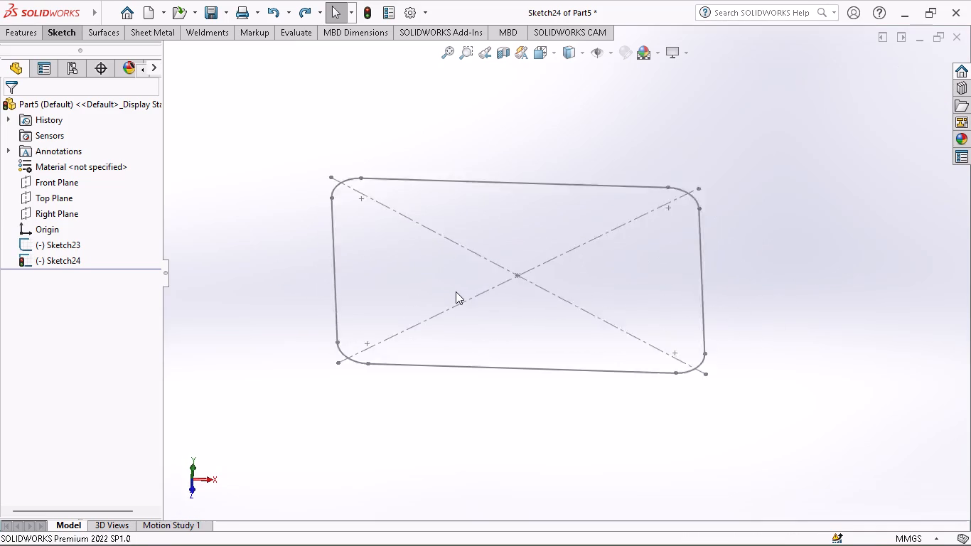
{"action": "key", "text": "ctrl+z"}
{"action": "key", "text": "ctrl+z"}
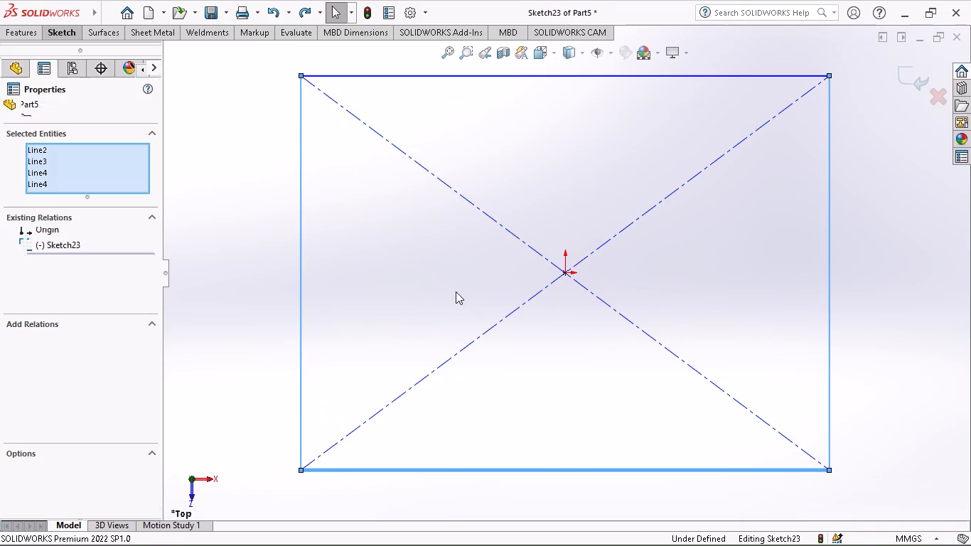
{"action": "key", "text": "ctrl+z"}
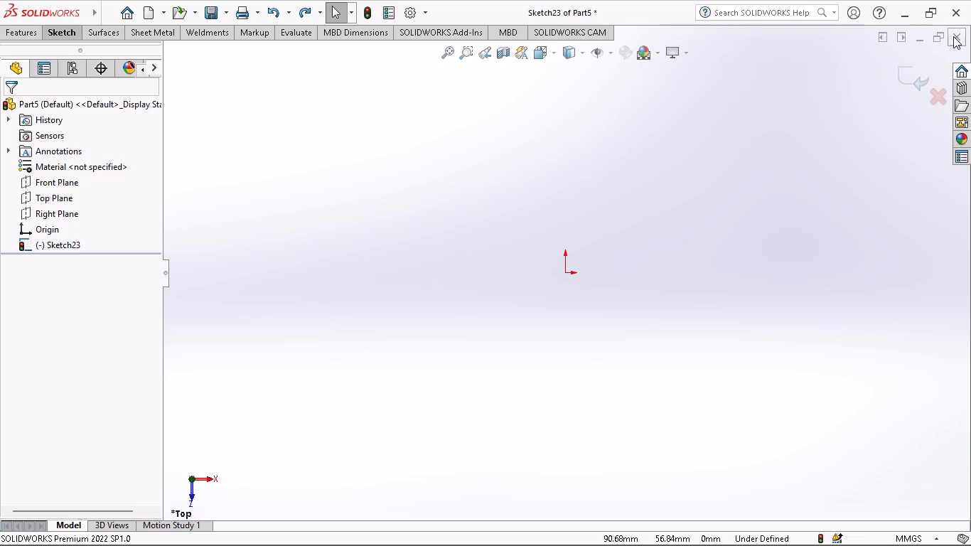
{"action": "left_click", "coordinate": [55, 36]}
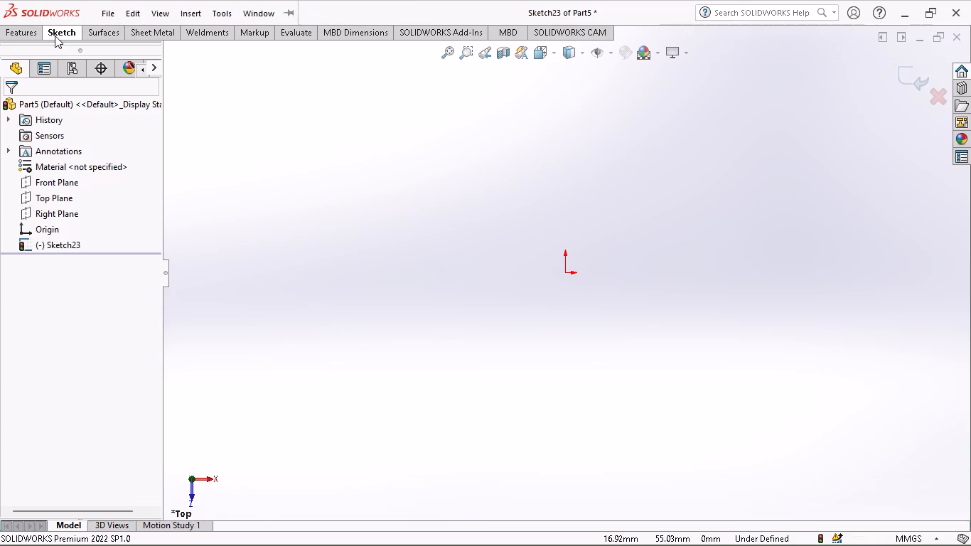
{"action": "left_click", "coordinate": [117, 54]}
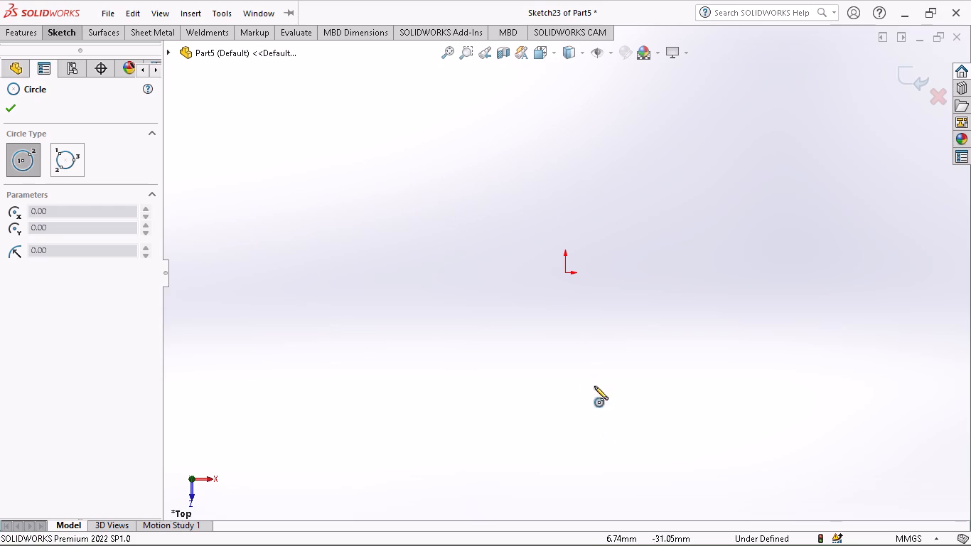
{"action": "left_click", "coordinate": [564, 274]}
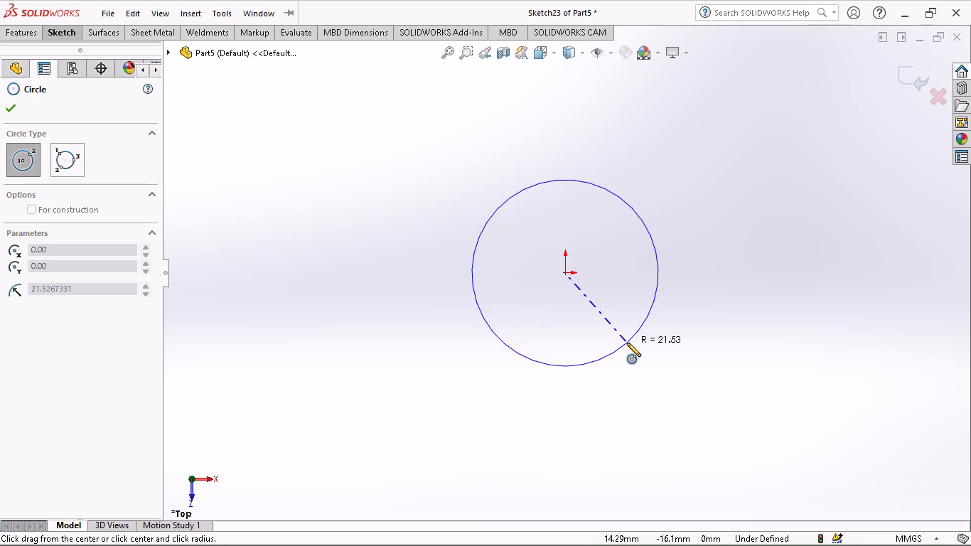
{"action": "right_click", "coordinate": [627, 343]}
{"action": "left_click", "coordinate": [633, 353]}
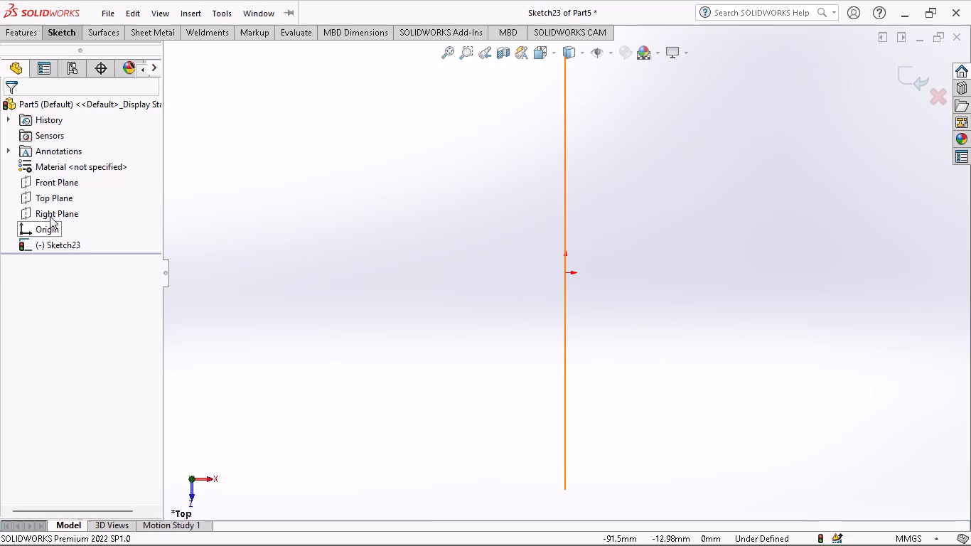
Leave the empty sketch, open a new sketch on the Right Plane and draw a vertical line about 68 mm long through the origin.
{"action": "left_click", "coordinate": [50, 213]}
{"action": "left_click", "coordinate": [65, 197]}
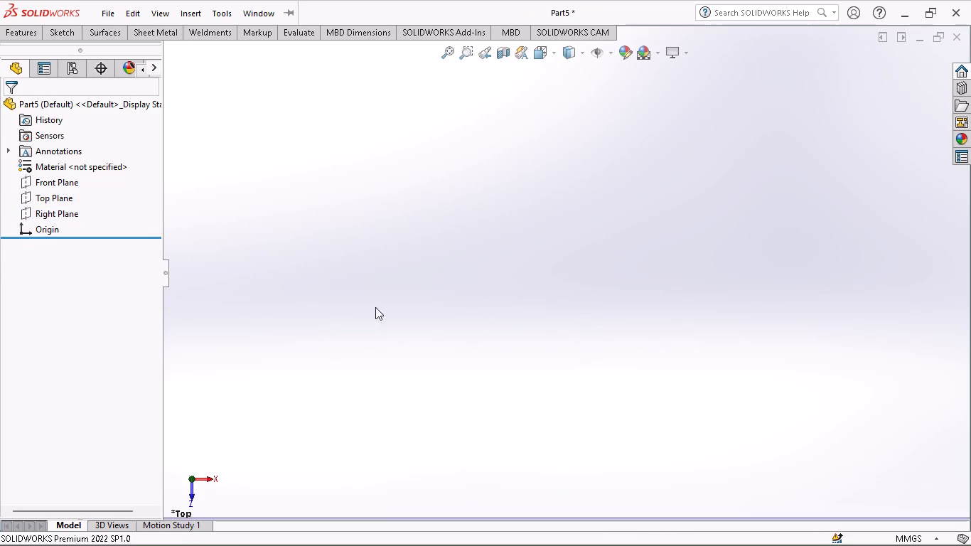
{"action": "left_click", "coordinate": [55, 215]}
{"action": "left_click", "coordinate": [65, 202]}
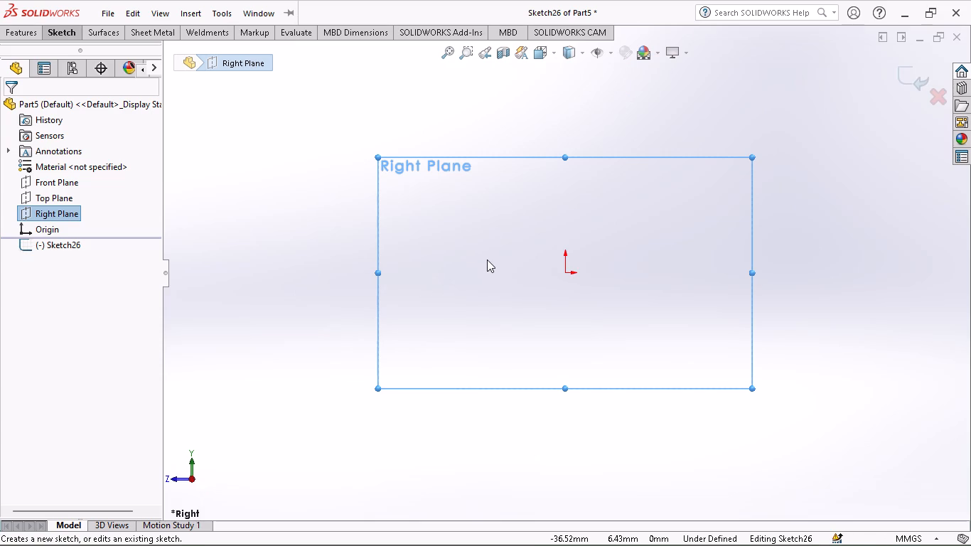
{"action": "left_click", "coordinate": [68, 33]}
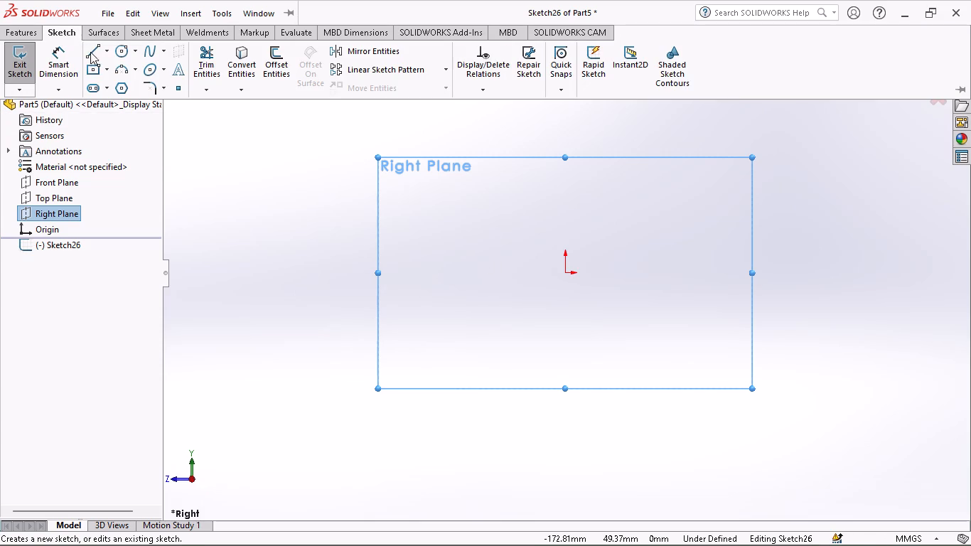
{"action": "left_click", "coordinate": [91, 54]}
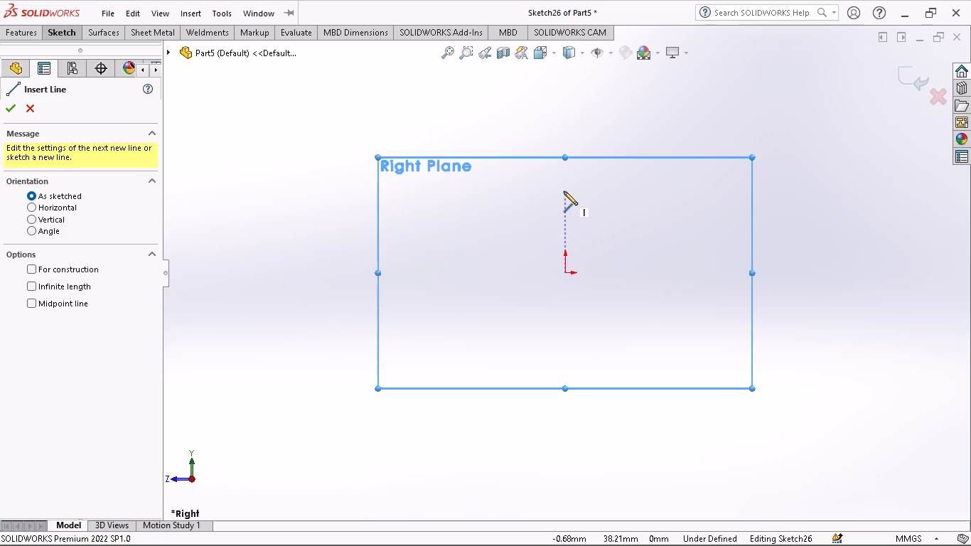
{"action": "left_click", "coordinate": [564, 191]}
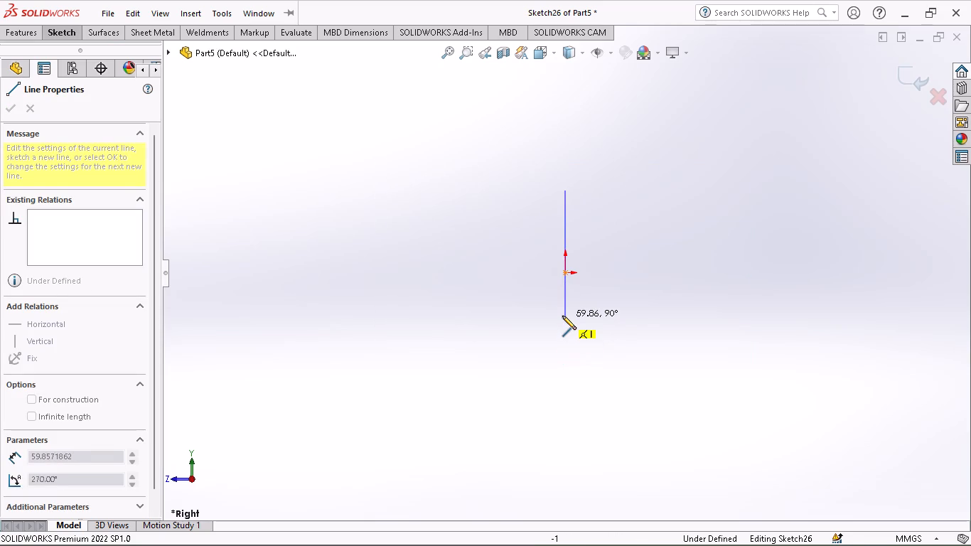
{"action": "left_click", "coordinate": [562, 333]}
{"action": "right_click", "coordinate": [596, 317]}
{"action": "left_click", "coordinate": [603, 331]}
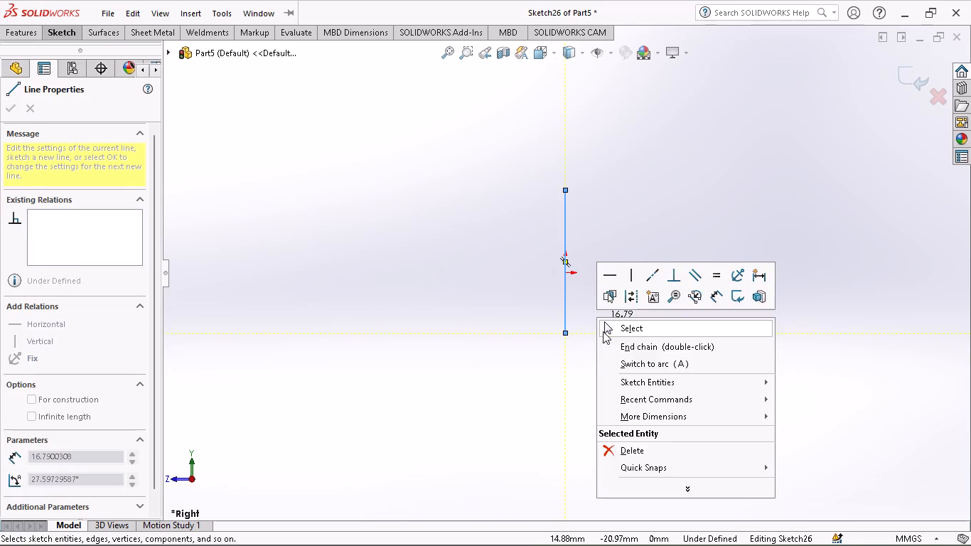
Sketch a horizontal line about 40 mm long from the vertical line's top endpoint towards the positive Z side.
{"action": "left_click", "coordinate": [65, 37]}
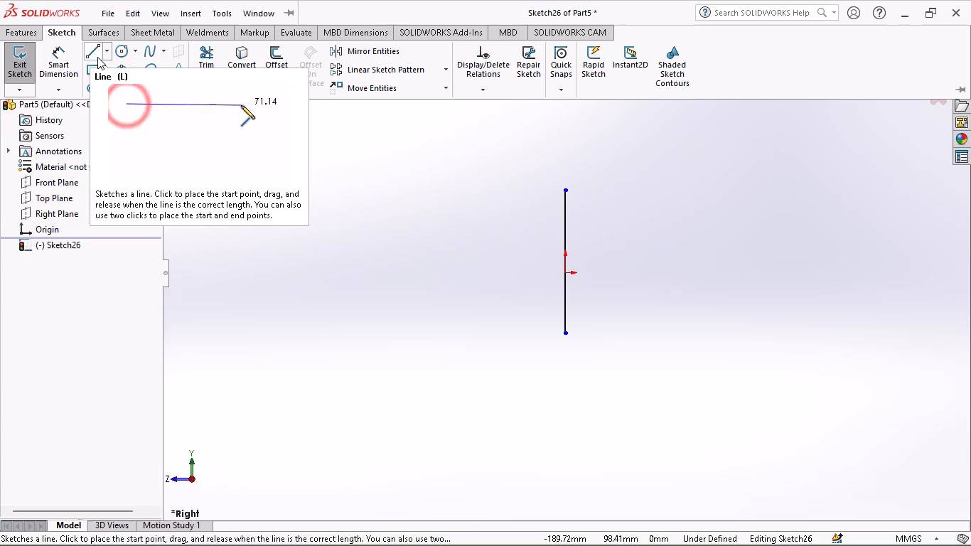
{"action": "left_click", "coordinate": [97, 57]}
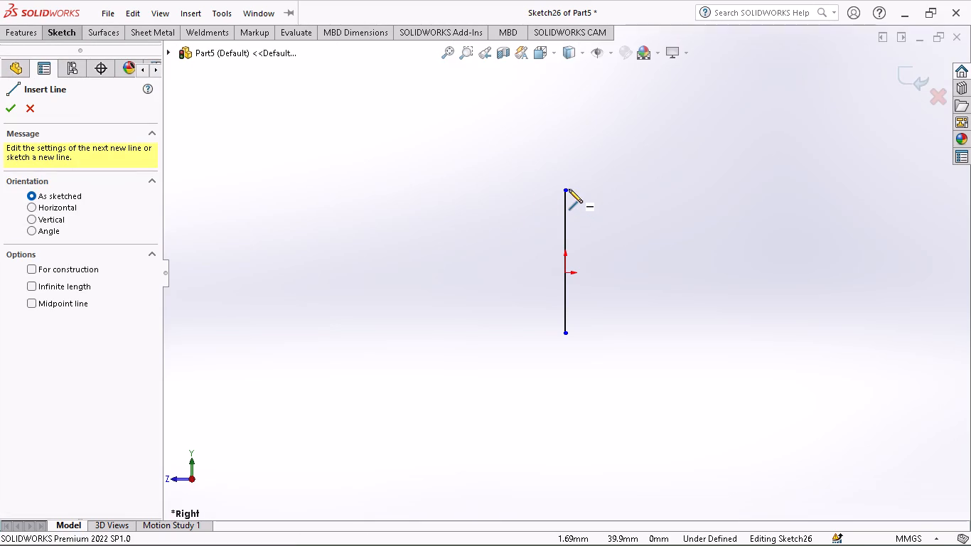
{"action": "left_click", "coordinate": [569, 189]}
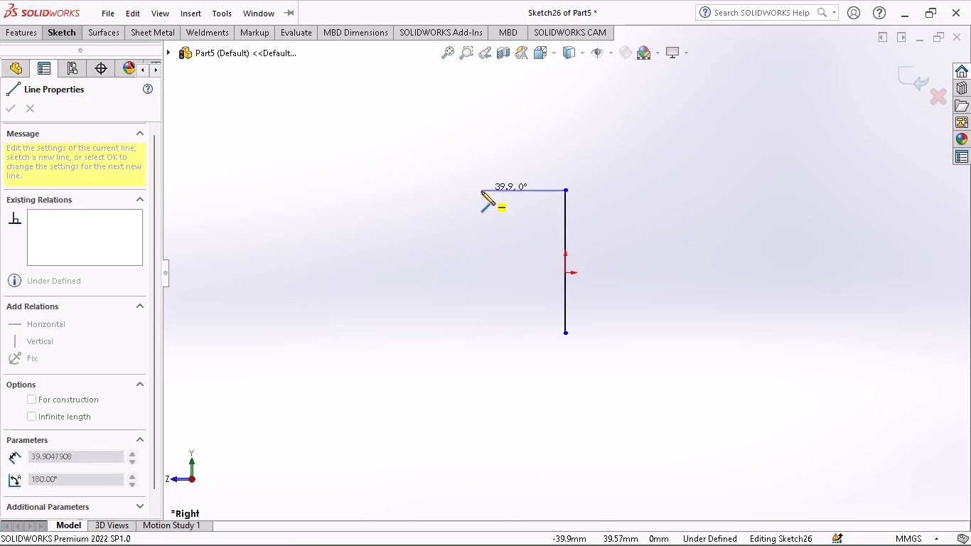
{"action": "left_click", "coordinate": [481, 191]}
{"action": "right_click", "coordinate": [480, 274]}
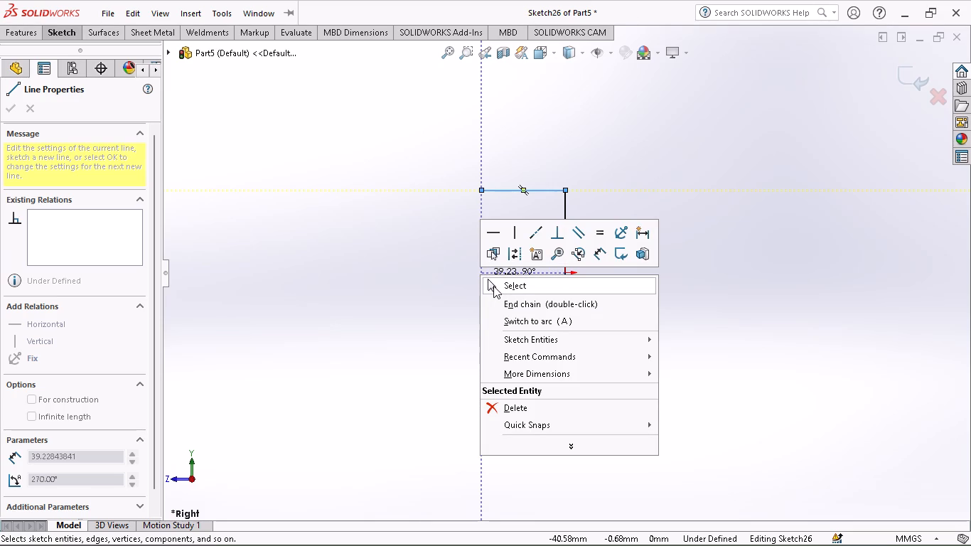
{"action": "left_click", "coordinate": [490, 289]}
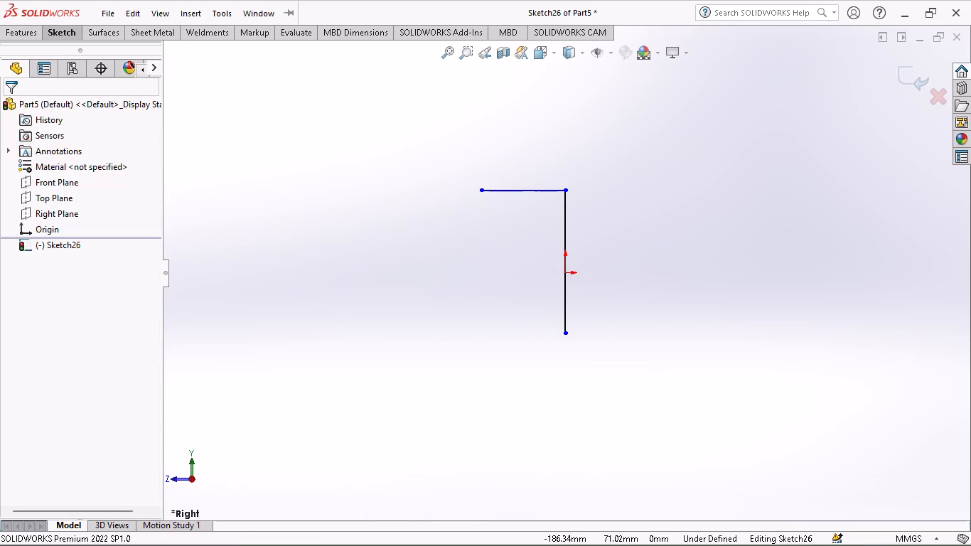
Sketch chained lines from the horizontal line's free end: about 44 mm down, 16 mm outward, 26 mm down, and back to the vertical line's lower endpoint.
{"action": "left_click", "coordinate": [63, 38]}
{"action": "left_click", "coordinate": [101, 54]}
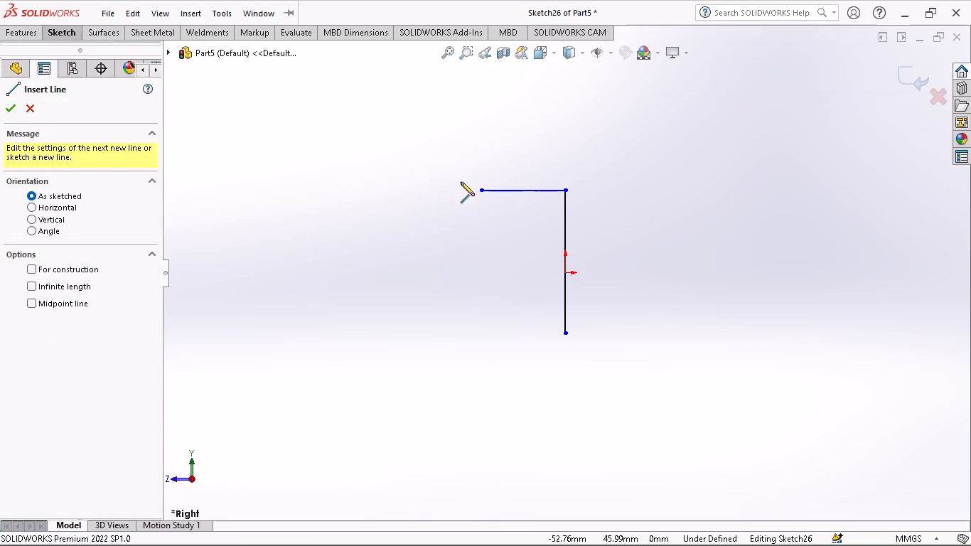
{"action": "left_click", "coordinate": [484, 191]}
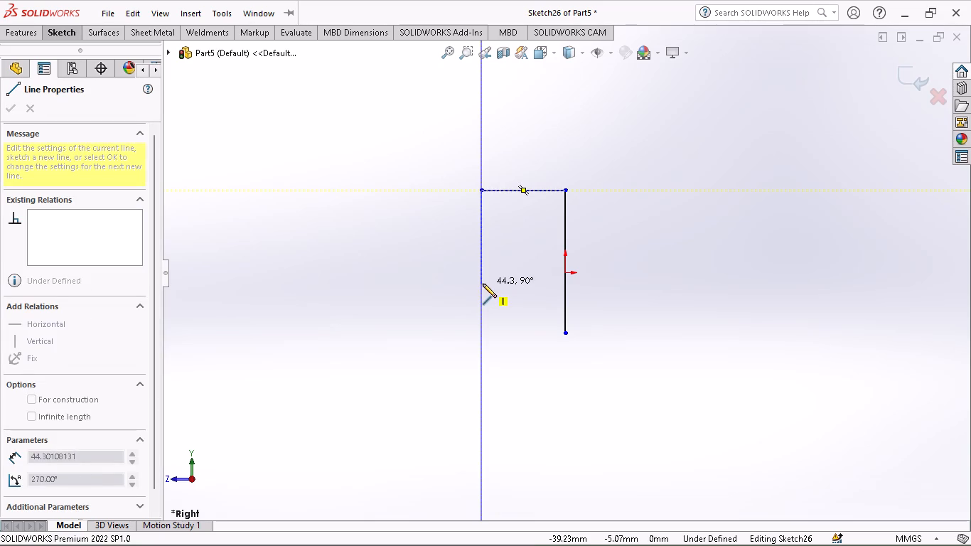
{"action": "left_click", "coordinate": [483, 284]}
{"action": "left_click", "coordinate": [449, 282]}
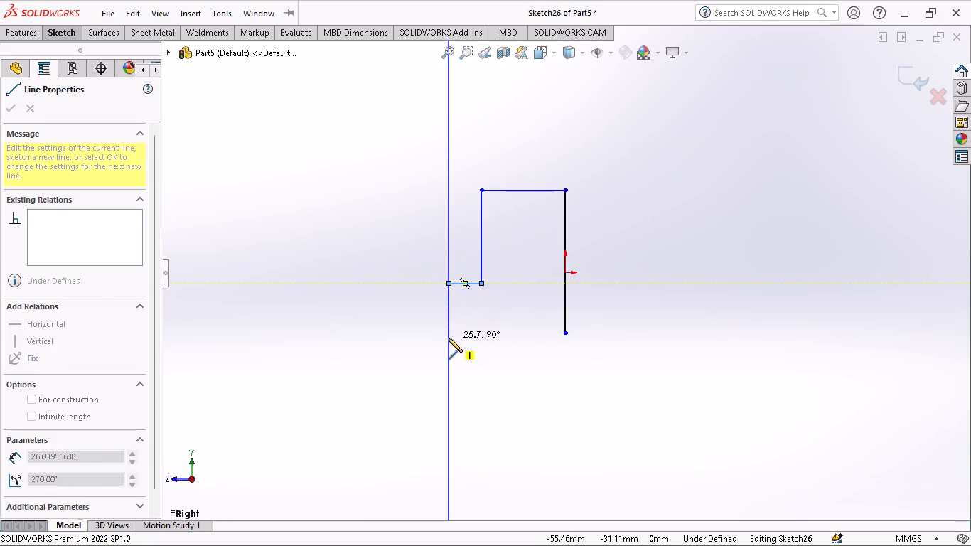
{"action": "left_click", "coordinate": [449, 338]}
{"action": "left_click", "coordinate": [566, 333]}
{"action": "right_click", "coordinate": [573, 335]}
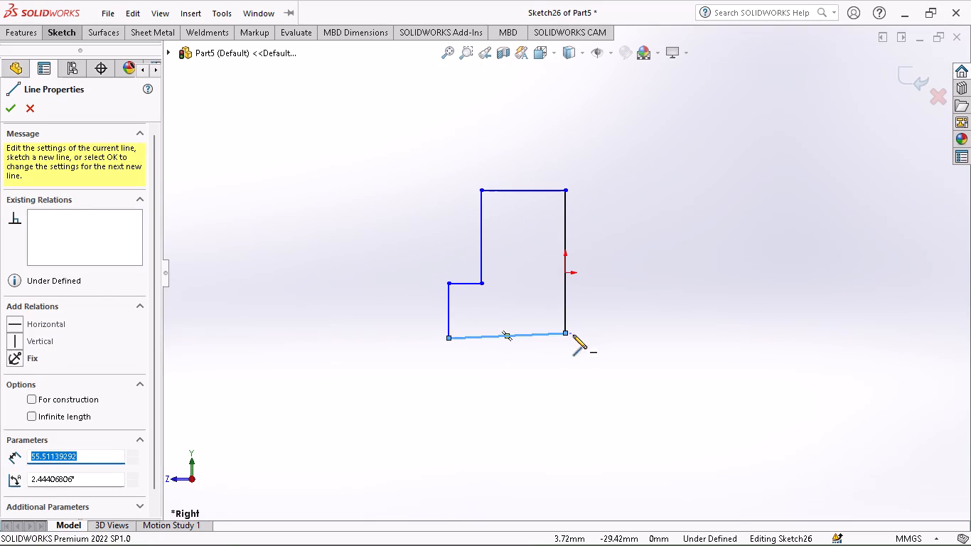
{"action": "left_click", "coordinate": [585, 349]}
Delete the slanted bottom line of the stepped profile.
{"action": "left_click", "coordinate": [508, 331]}
{"action": "right_click", "coordinate": [510, 331]}
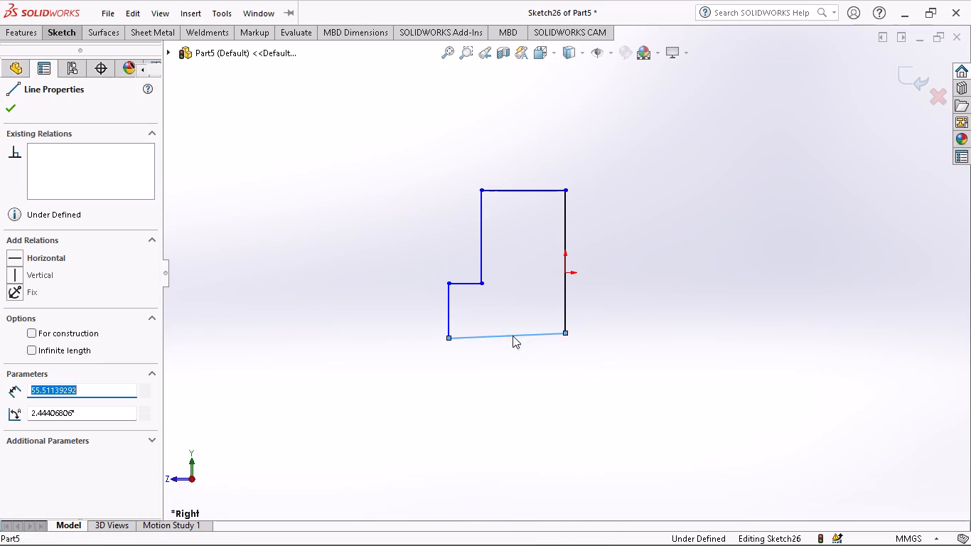
{"action": "left_click", "coordinate": [525, 478]}
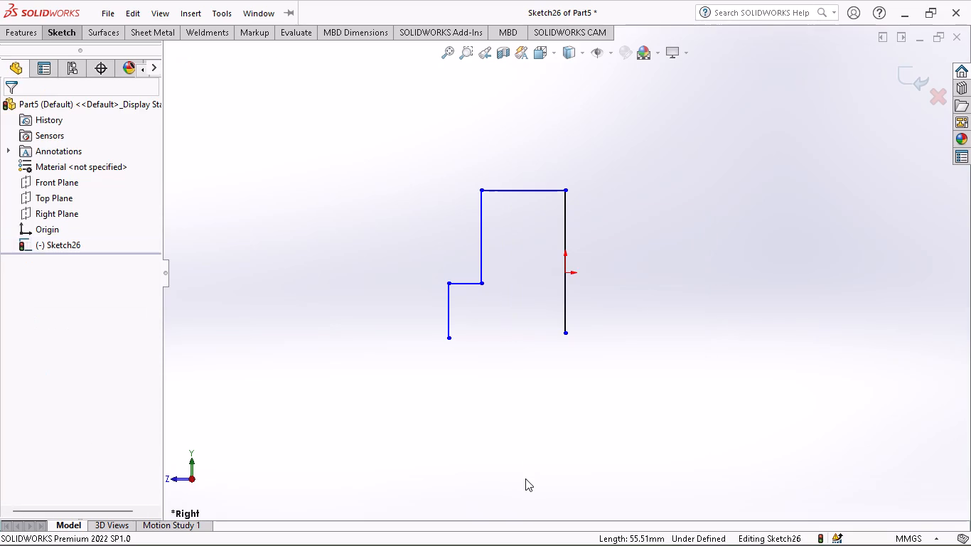
Sketch a horizontal line about 55 mm long from the stepped profile's outer vertical line to the origin line's lower endpoint.
{"action": "left_click", "coordinate": [70, 33]}
{"action": "left_click", "coordinate": [92, 48]}
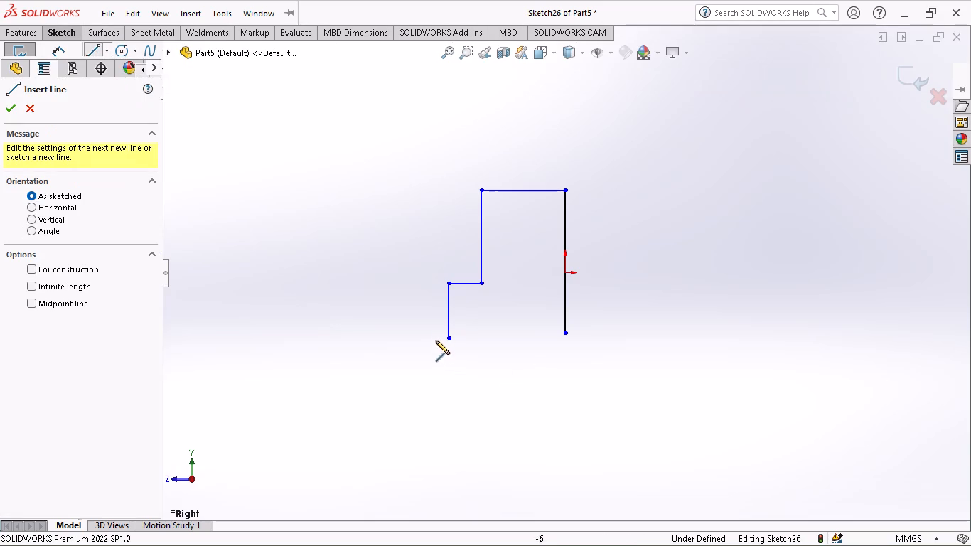
{"action": "left_click", "coordinate": [447, 331]}
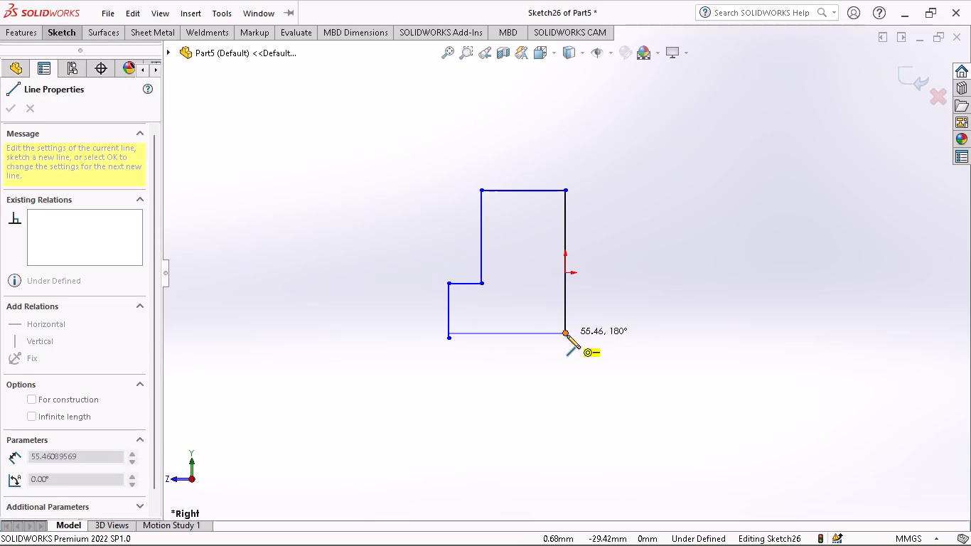
{"action": "left_click", "coordinate": [567, 335]}
{"action": "right_click", "coordinate": [618, 322]}
{"action": "left_click", "coordinate": [631, 341]}
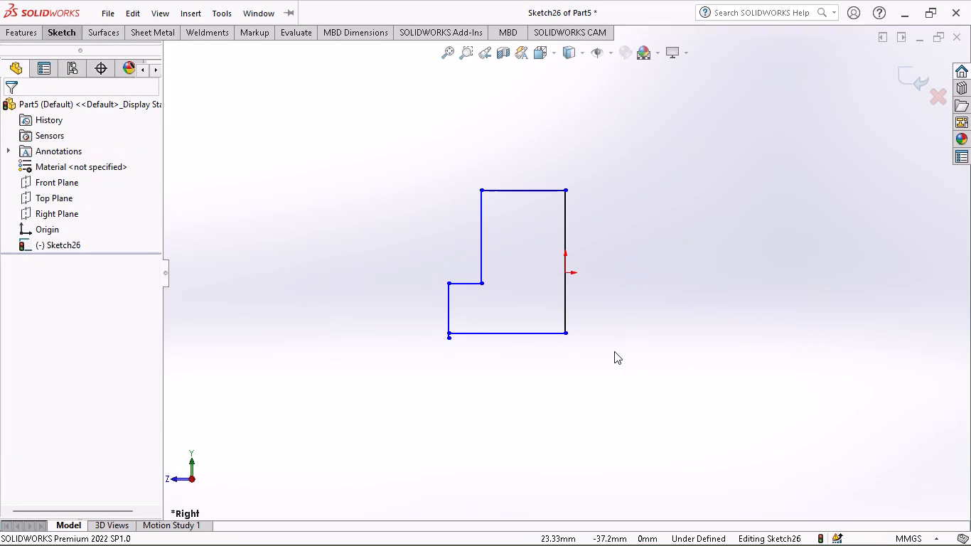
Sketch a horizontal line about 38 mm long towards positive Z from the bottom line's outer endpoint.
{"action": "left_click", "coordinate": [56, 39]}
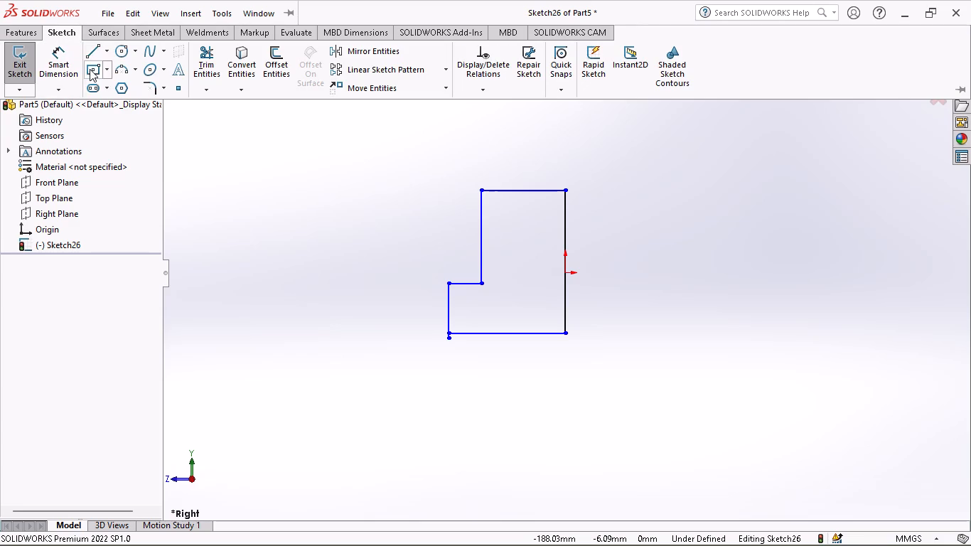
{"action": "left_click", "coordinate": [97, 55]}
{"action": "left_click", "coordinate": [448, 333]}
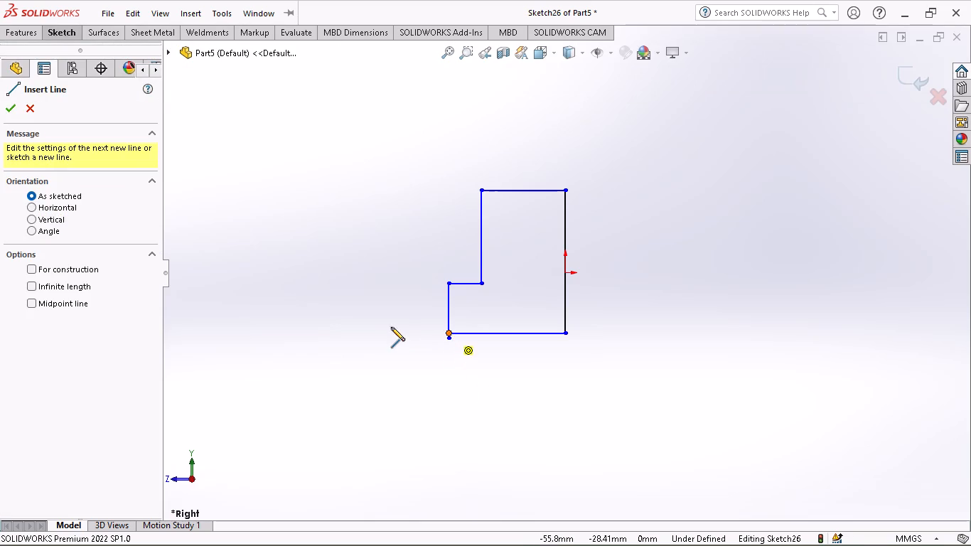
{"action": "left_click", "coordinate": [369, 337]}
{"action": "right_click", "coordinate": [399, 362]}
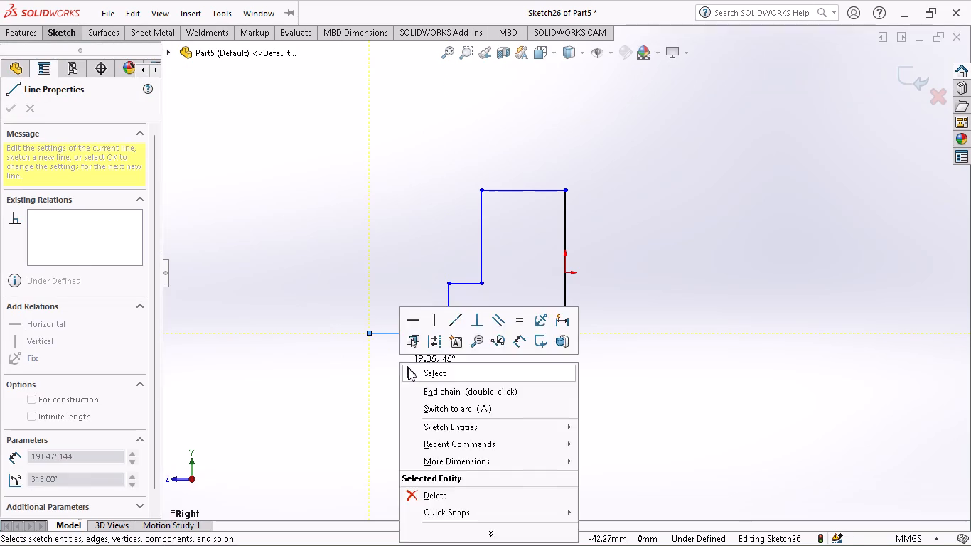
{"action": "left_click", "coordinate": [408, 368]}
Sketch a three-point arc of about 14 mm radius, curving outward and down from the new horizontal line's free end.
{"action": "left_click", "coordinate": [49, 28]}
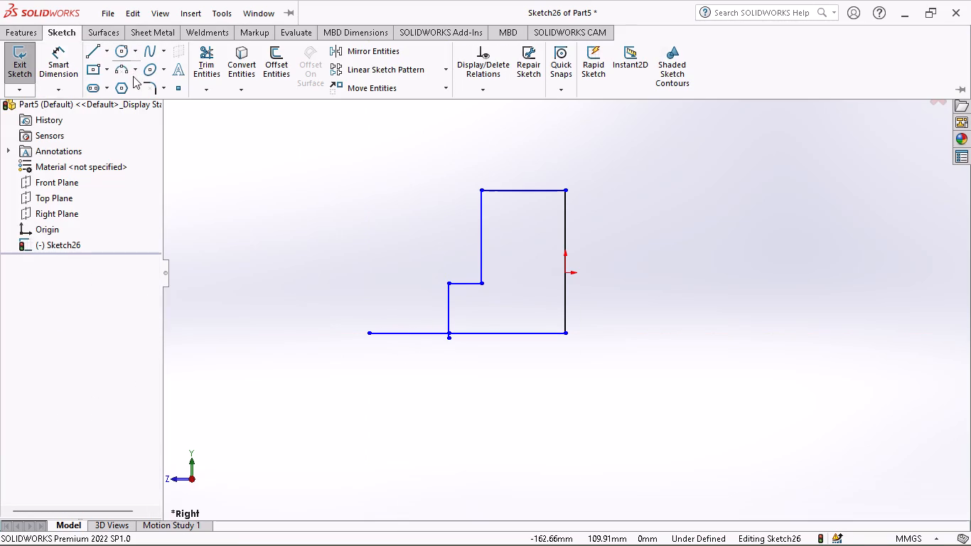
{"action": "left_click", "coordinate": [129, 73]}
{"action": "left_click", "coordinate": [368, 335]}
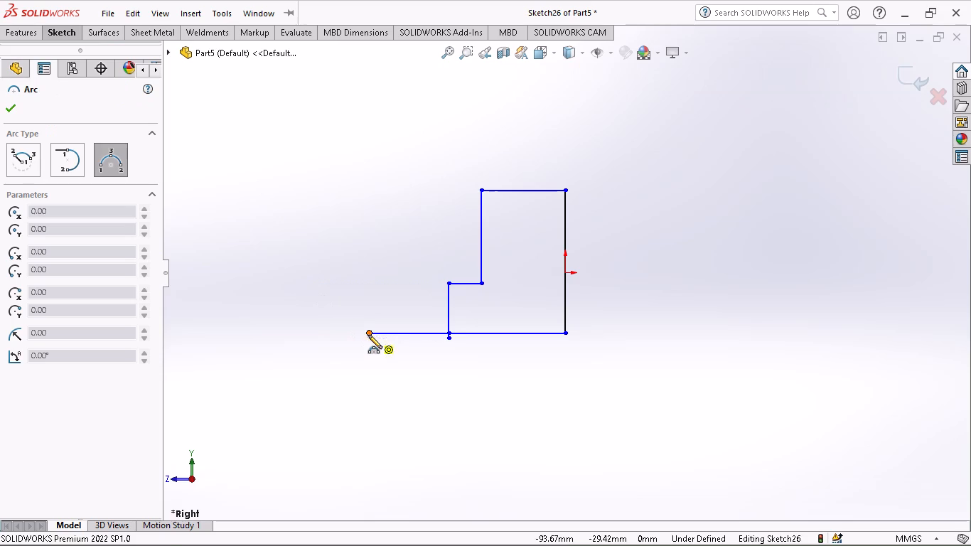
{"action": "left_click", "coordinate": [336, 358]}
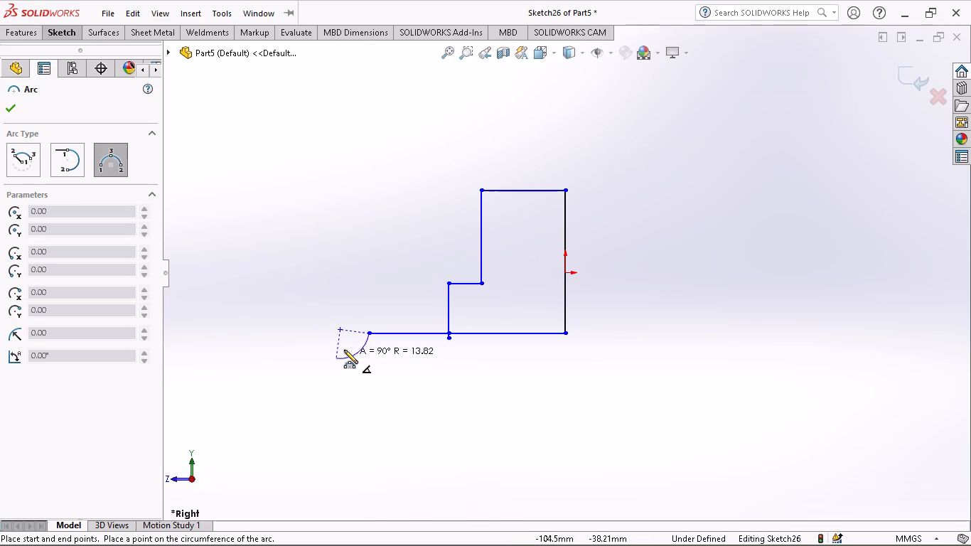
{"action": "left_click", "coordinate": [343, 347]}
Sketch a nearly horizontal line from the arc's lower end to below the origin line, and close it with a vertical line about 10 mm long.
{"action": "left_click", "coordinate": [50, 33]}
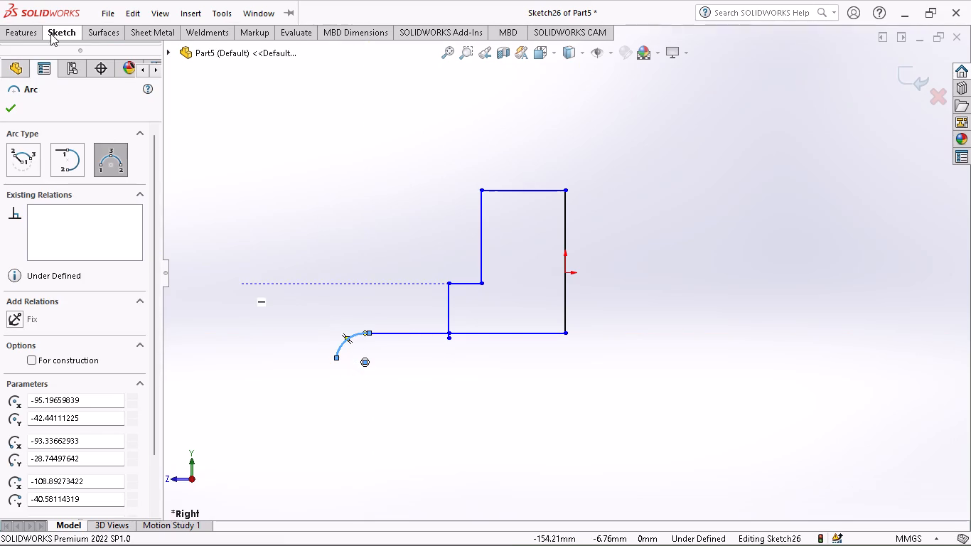
{"action": "left_click", "coordinate": [63, 64]}
{"action": "left_click", "coordinate": [65, 33]}
{"action": "left_click", "coordinate": [94, 51]}
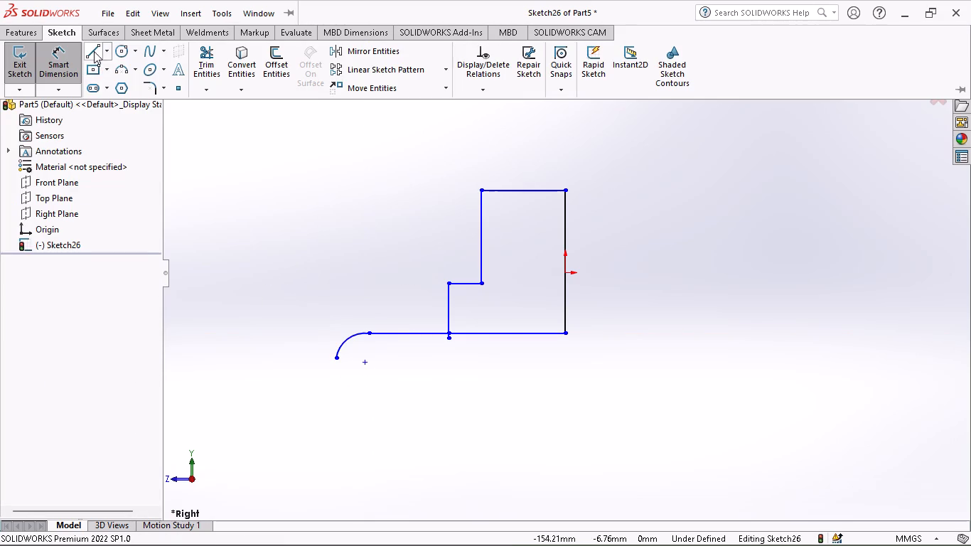
{"action": "left_click", "coordinate": [334, 355]}
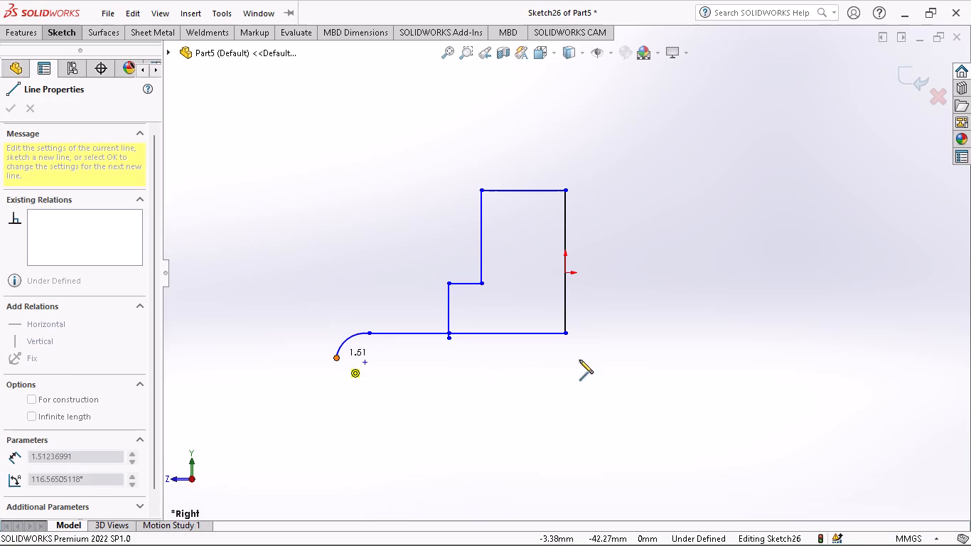
{"action": "left_click", "coordinate": [564, 354]}
{"action": "left_click", "coordinate": [565, 333]}
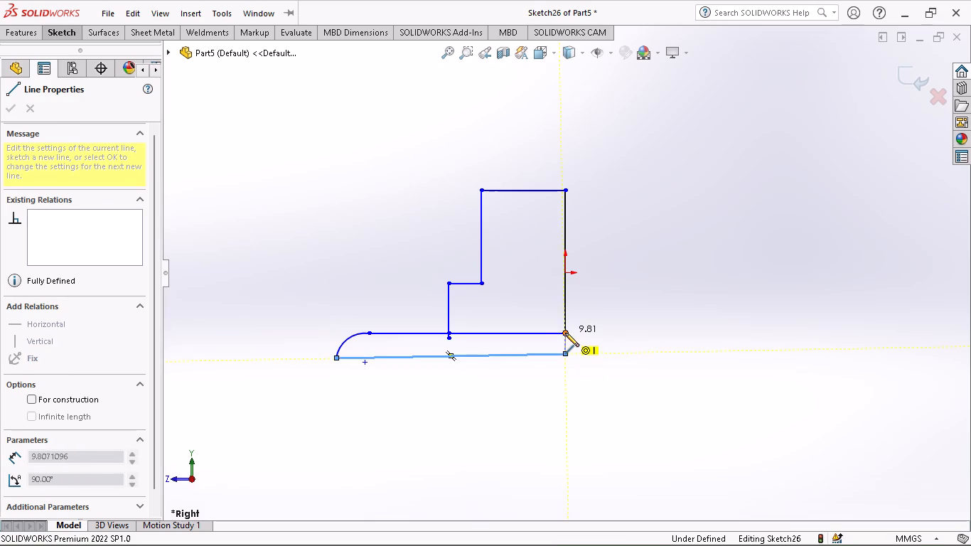
{"action": "right_click", "coordinate": [623, 333]}
{"action": "left_click", "coordinate": [628, 339]}
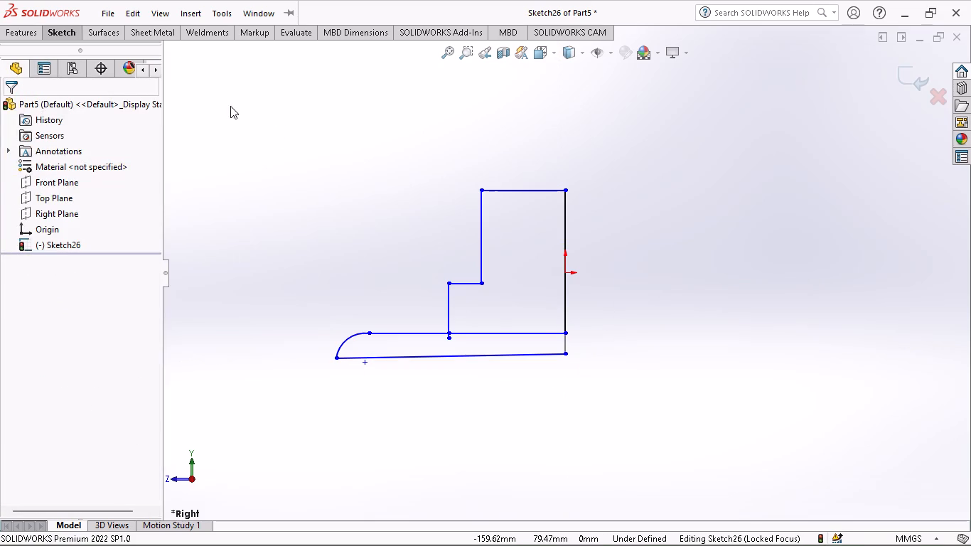
Sketch a corner rectangle about 31 by 55 mm inside the tall part of the stepped profile.
{"action": "left_click", "coordinate": [59, 36]}
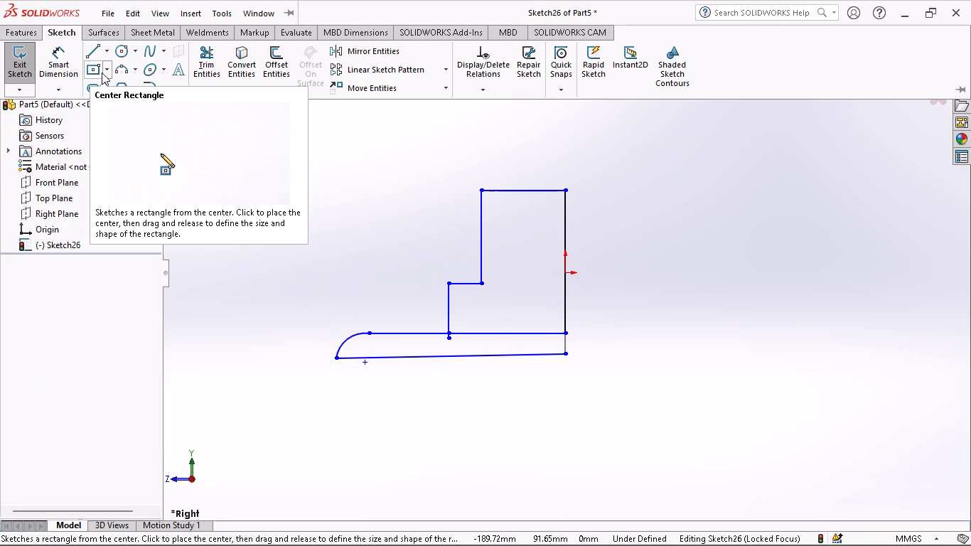
{"action": "left_click", "coordinate": [104, 72]}
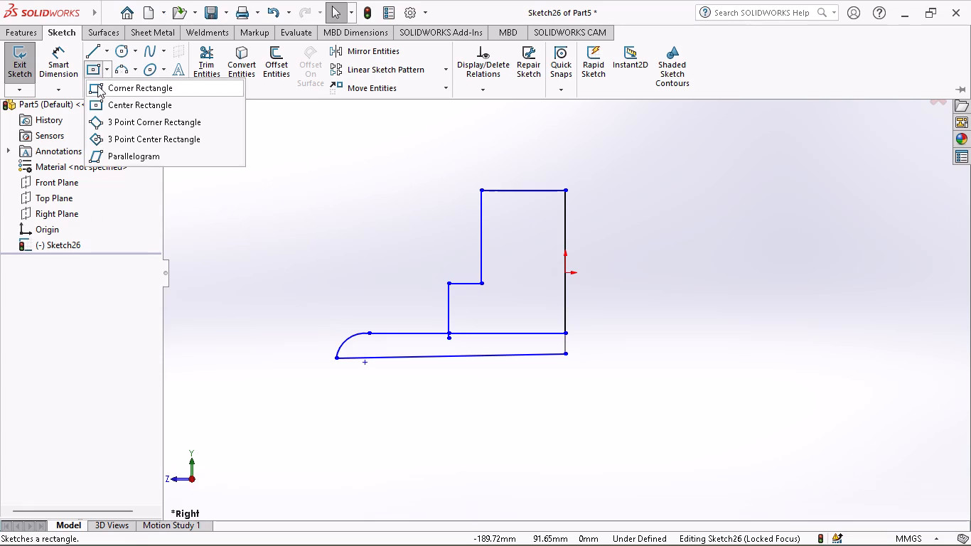
{"action": "left_click", "coordinate": [97, 85]}
{"action": "left_click", "coordinate": [491, 202]}
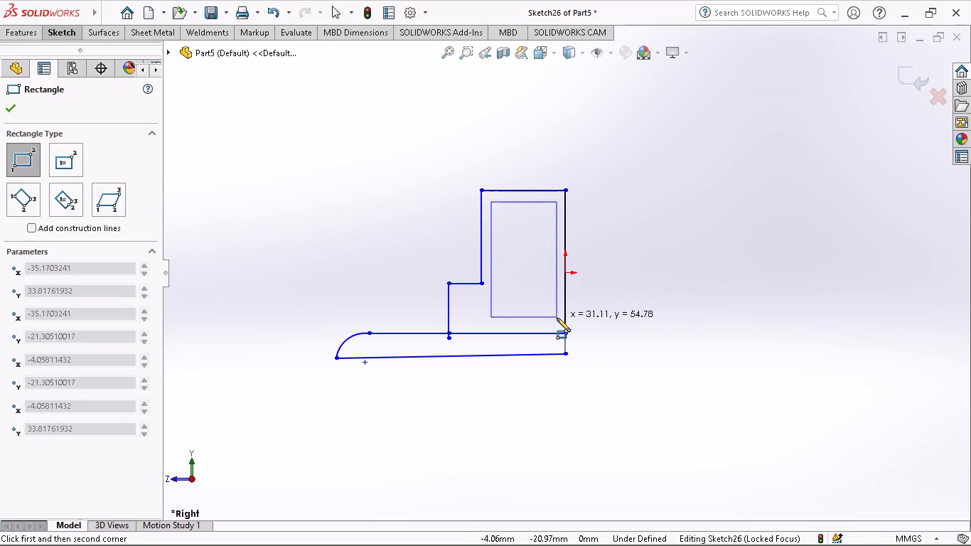
{"action": "left_click", "coordinate": [557, 318]}
Sketch a second corner rectangle about 16 mm wide inside the lower step, ending at the first rectangle's lower outer corner.
{"action": "left_click", "coordinate": [458, 290]}
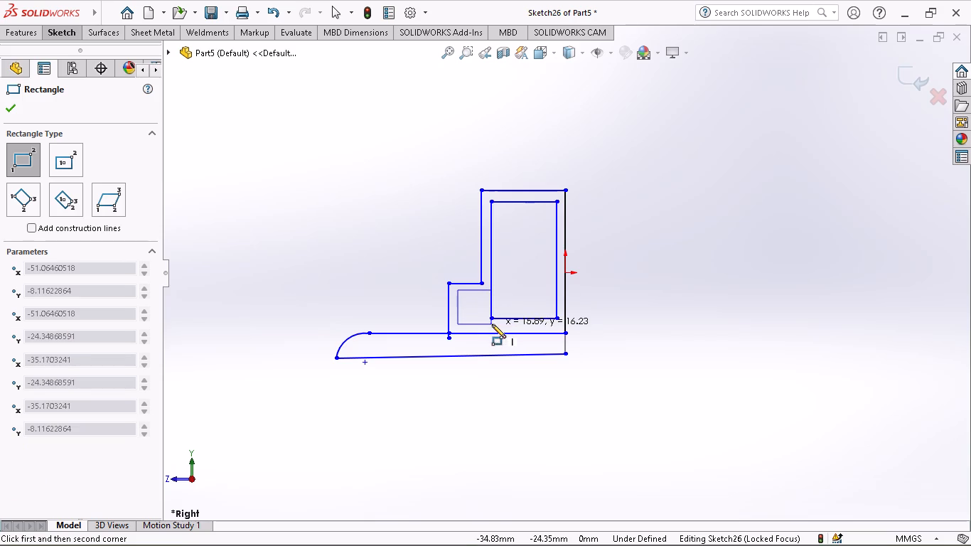
{"action": "left_click", "coordinate": [492, 318]}
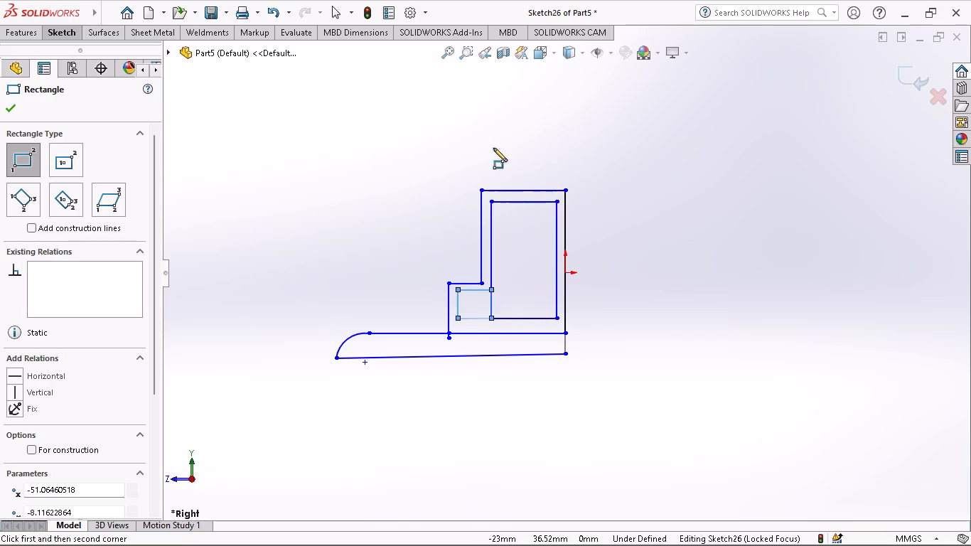
Trim away the shared vertical edge between the two inner rectangles using Trim to closest.
{"action": "left_click", "coordinate": [59, 38]}
{"action": "left_click", "coordinate": [215, 66]}
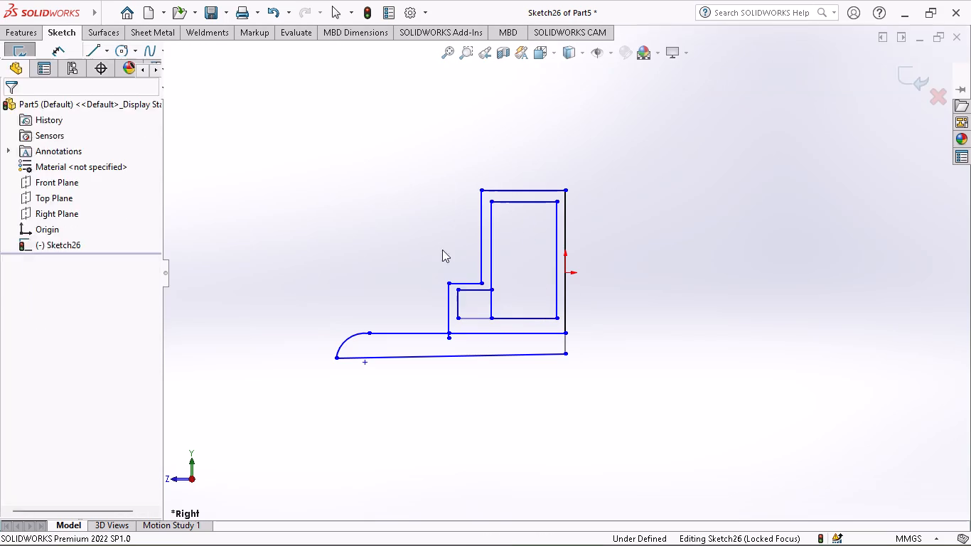
{"action": "left_click", "coordinate": [490, 306]}
{"action": "left_click", "coordinate": [489, 304]}
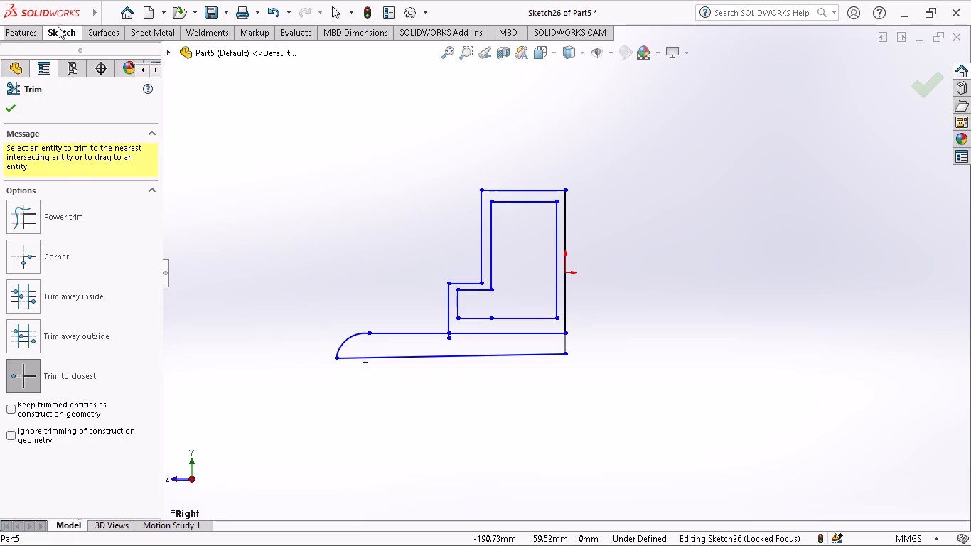
Set up a 360° Revolved Surface from the flange and stepped outer contours and regions, using the vertical line through the origin as axis.
{"action": "left_click", "coordinate": [110, 39]}
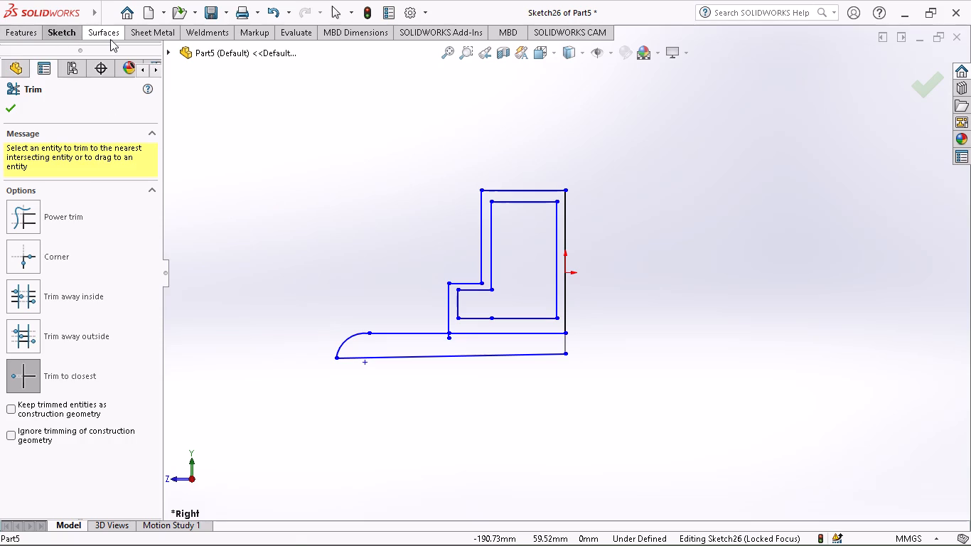
{"action": "left_click", "coordinate": [66, 66]}
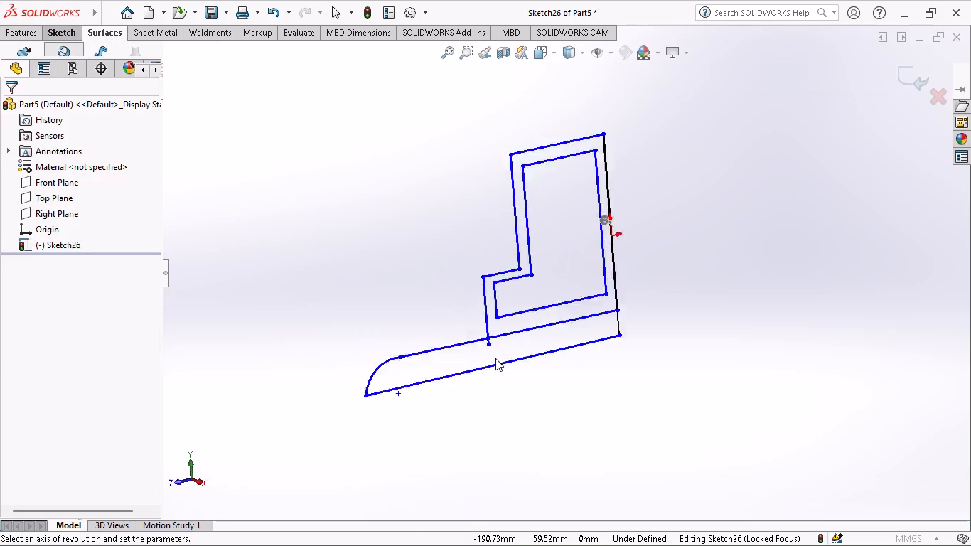
{"action": "left_click", "coordinate": [662, 286]}
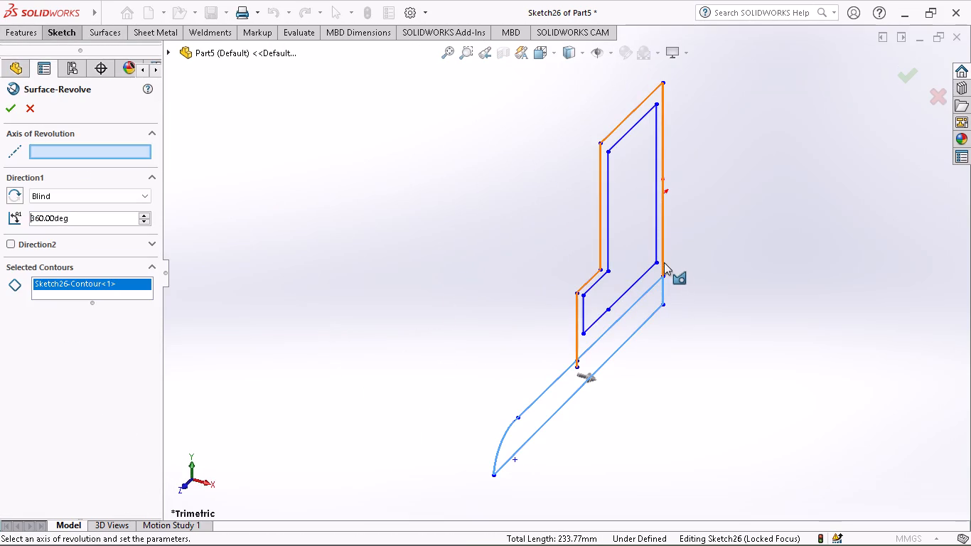
{"action": "left_click", "coordinate": [662, 257]}
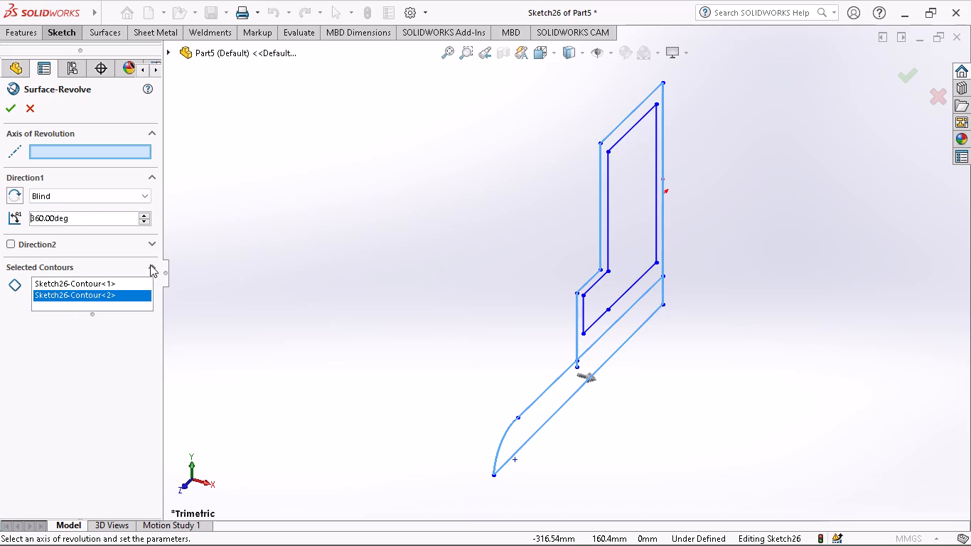
{"action": "left_click", "coordinate": [576, 380]}
{"action": "left_click", "coordinate": [598, 331]}
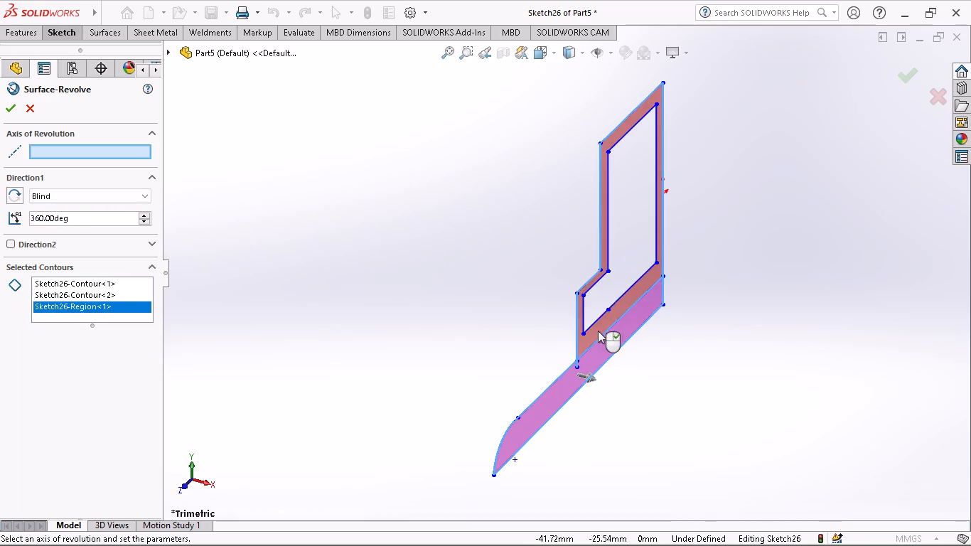
{"action": "left_click", "coordinate": [58, 149]}
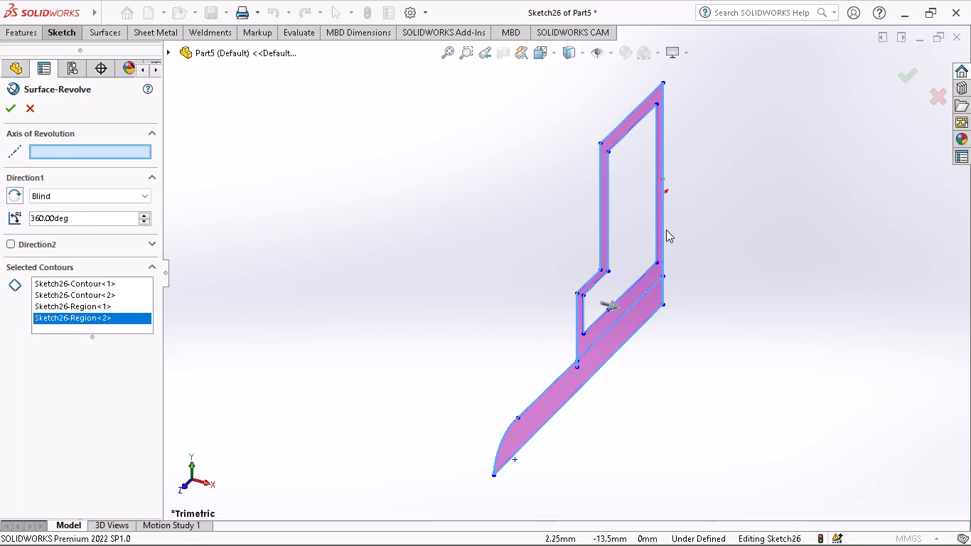
{"action": "left_click", "coordinate": [662, 230]}
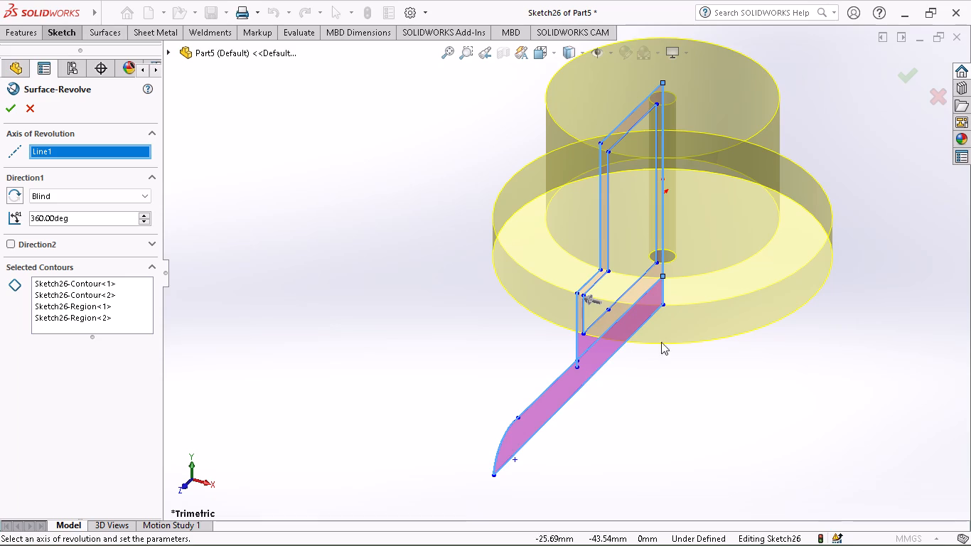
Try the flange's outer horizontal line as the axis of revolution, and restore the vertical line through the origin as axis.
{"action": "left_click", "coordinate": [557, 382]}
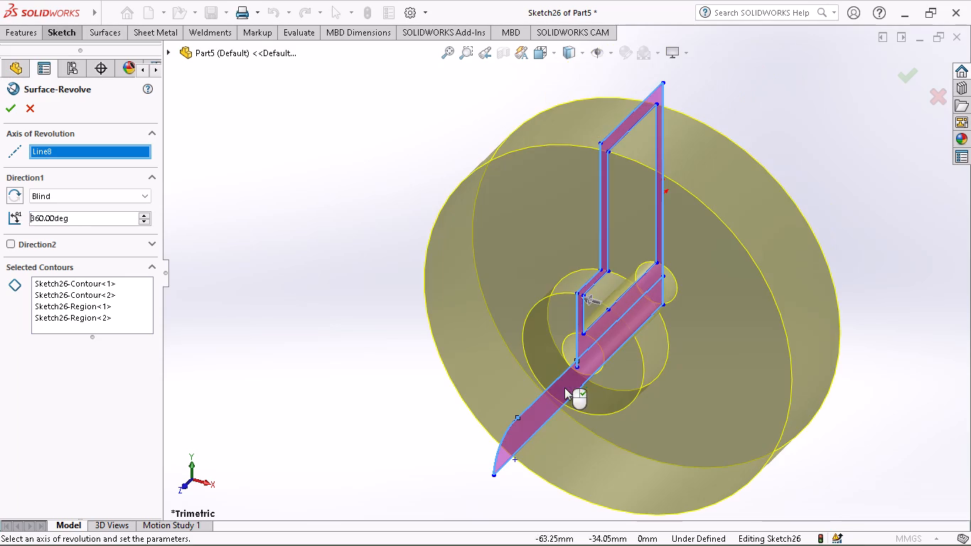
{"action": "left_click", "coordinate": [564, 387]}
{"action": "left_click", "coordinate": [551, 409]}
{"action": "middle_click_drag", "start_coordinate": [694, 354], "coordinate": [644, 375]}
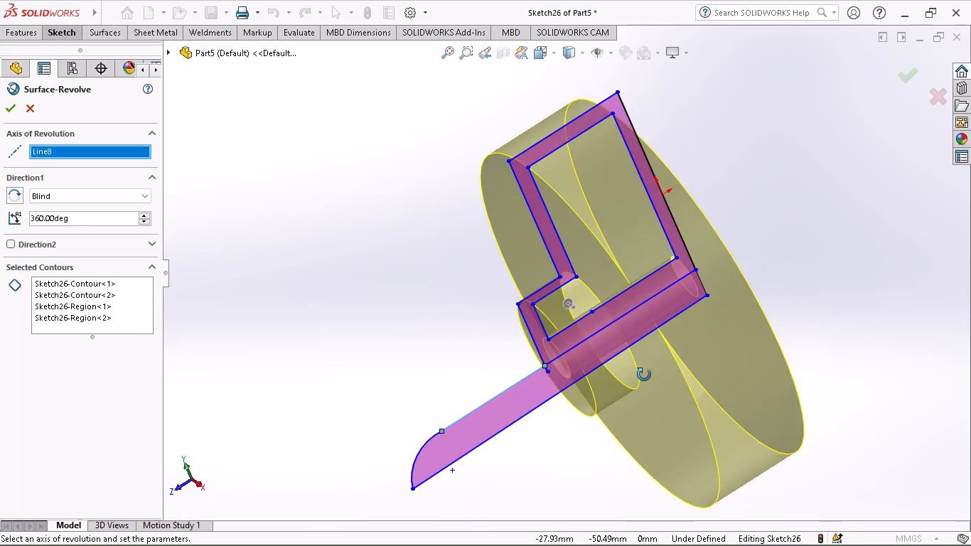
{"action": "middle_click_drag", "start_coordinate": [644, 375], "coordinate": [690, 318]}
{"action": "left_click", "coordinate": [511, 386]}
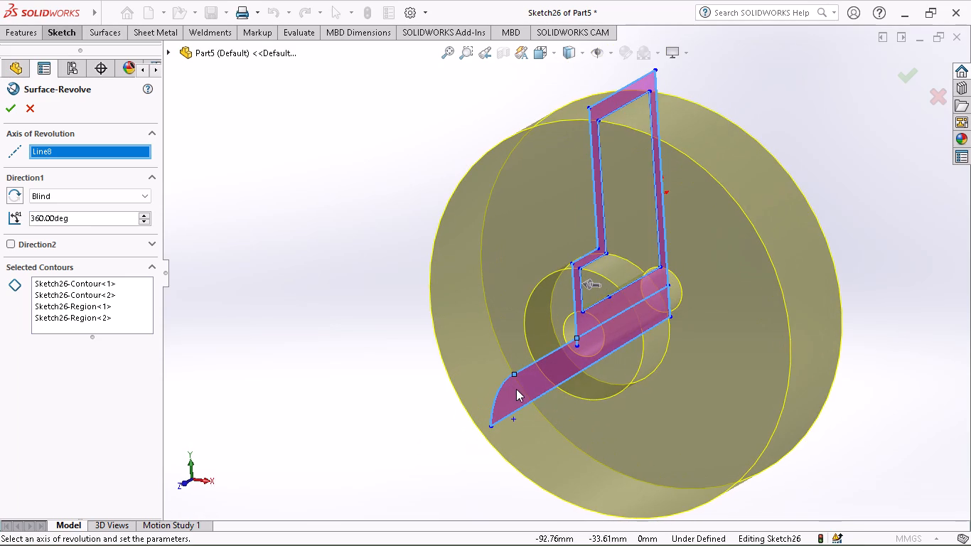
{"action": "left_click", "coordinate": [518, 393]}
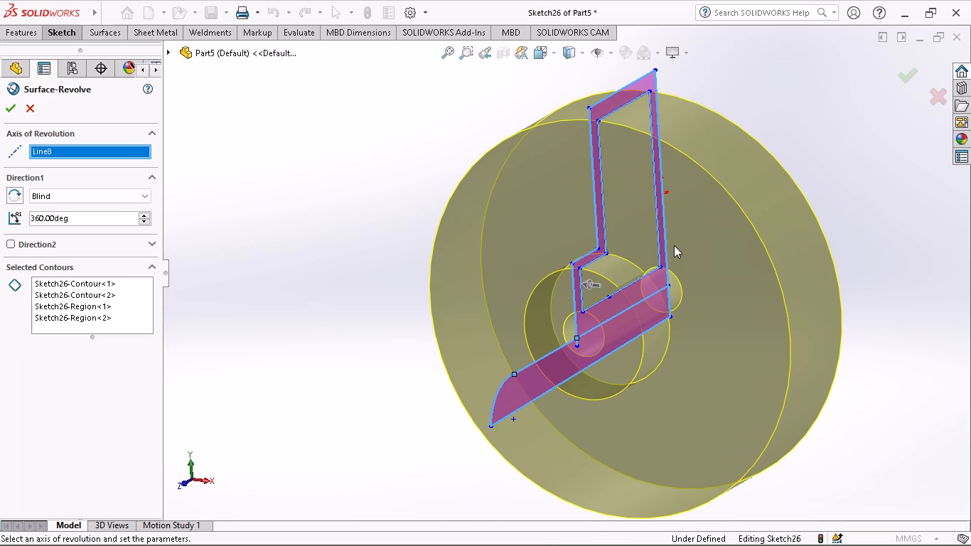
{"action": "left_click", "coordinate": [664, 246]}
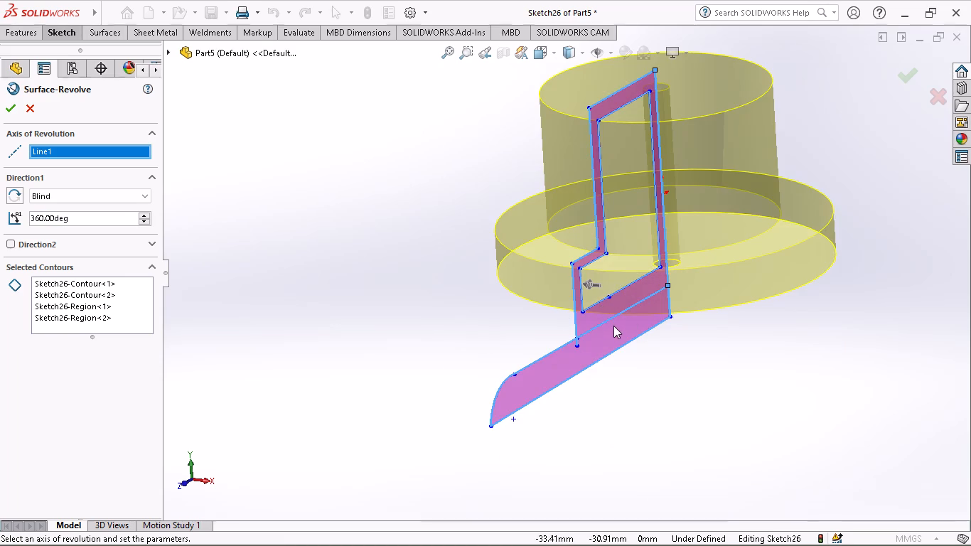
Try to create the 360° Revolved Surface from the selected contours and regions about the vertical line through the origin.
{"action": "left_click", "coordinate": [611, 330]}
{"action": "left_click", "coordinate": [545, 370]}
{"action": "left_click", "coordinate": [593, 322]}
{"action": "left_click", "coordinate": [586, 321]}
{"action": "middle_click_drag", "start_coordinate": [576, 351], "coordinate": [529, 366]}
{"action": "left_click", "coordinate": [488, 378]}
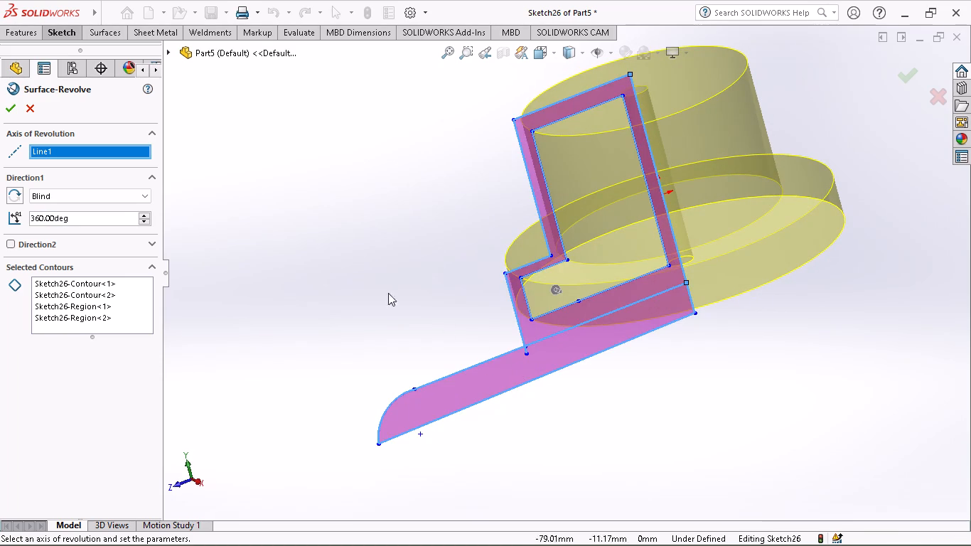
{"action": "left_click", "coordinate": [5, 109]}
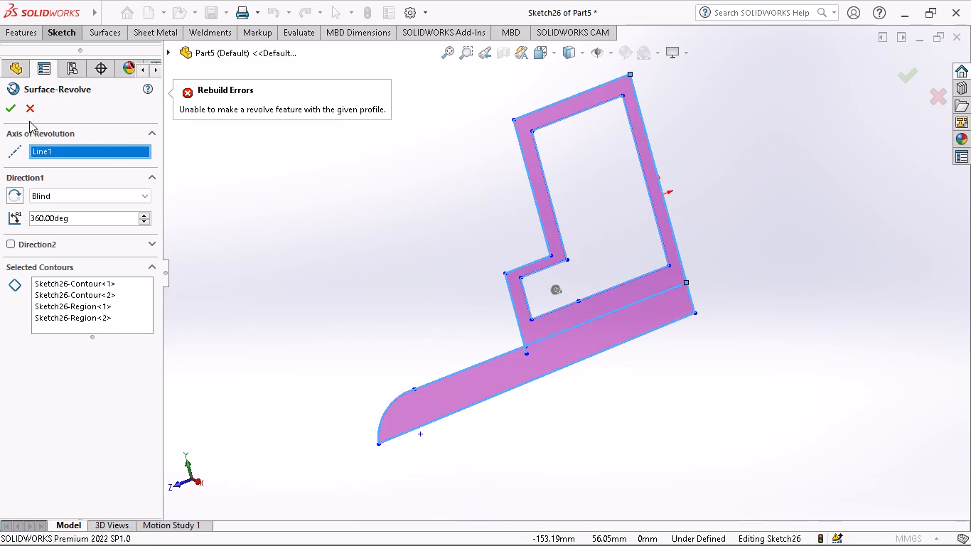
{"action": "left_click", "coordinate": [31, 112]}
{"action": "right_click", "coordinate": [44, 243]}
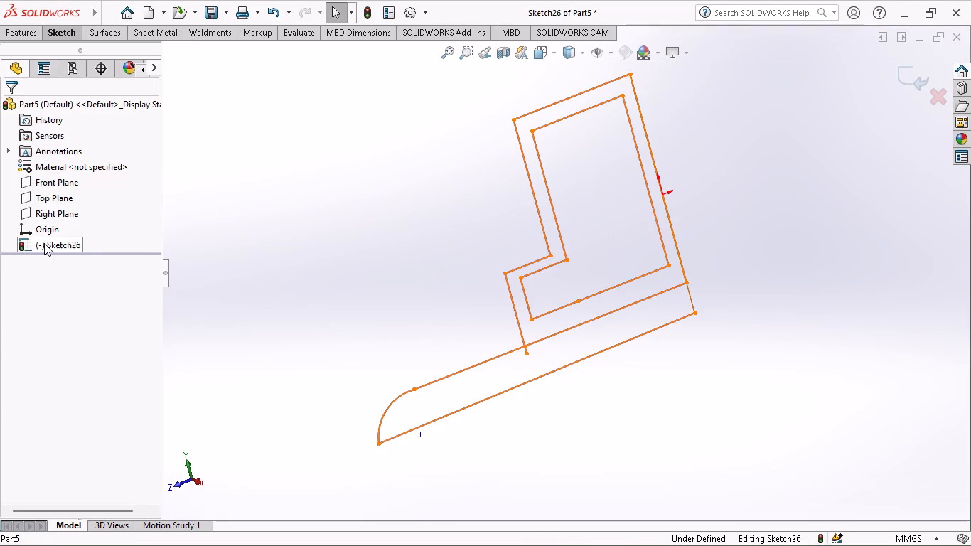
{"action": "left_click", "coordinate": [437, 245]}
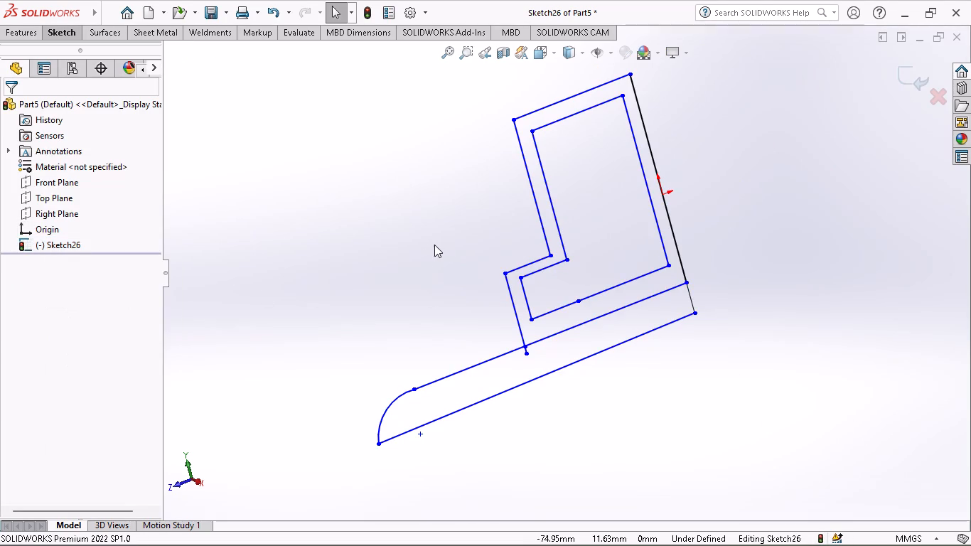
Undo the sketched geometry step by step, clearing the inner cutout, the flange and the stepped outer profile.
{"action": "key", "text": "ctrl+z"}
{"action": "key", "text": "ctrl+z"}
{"action": "key", "text": "ctrl+z"}
{"action": "key", "text": "ctrl+z"}
{"action": "key", "text": "ctrl+z"}
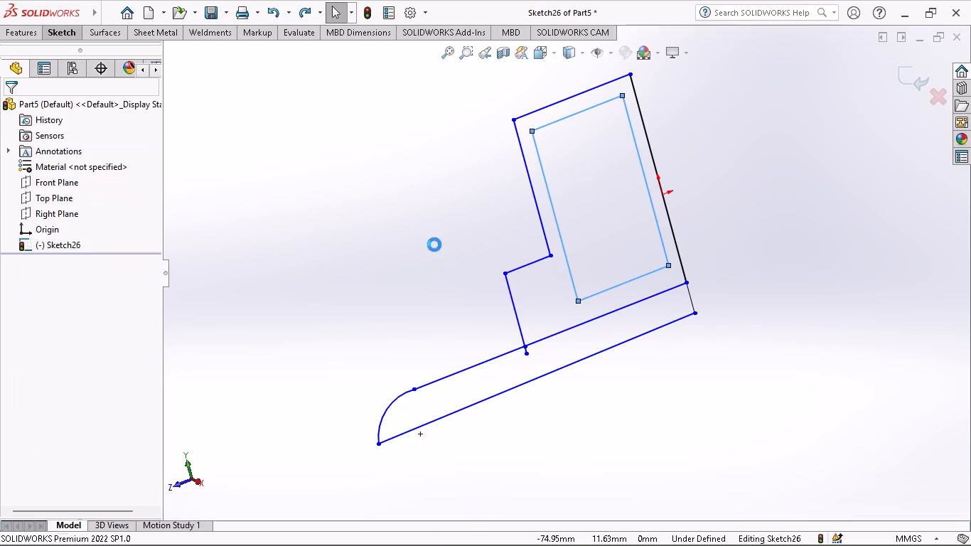
{"action": "key", "text": "ctrl+z"}
{"action": "key", "text": "ctrl+z"}
{"action": "key", "text": "ctrl+z"}
{"action": "key", "text": "ctrl+z"}
{"action": "key", "text": "ctrl+z"}
{"action": "key", "text": "ctrl+z"}
{"action": "key", "text": "ctrl+z"}
{"action": "key", "text": "ctrl+z"}
{"action": "key", "text": "ctrl+z"}
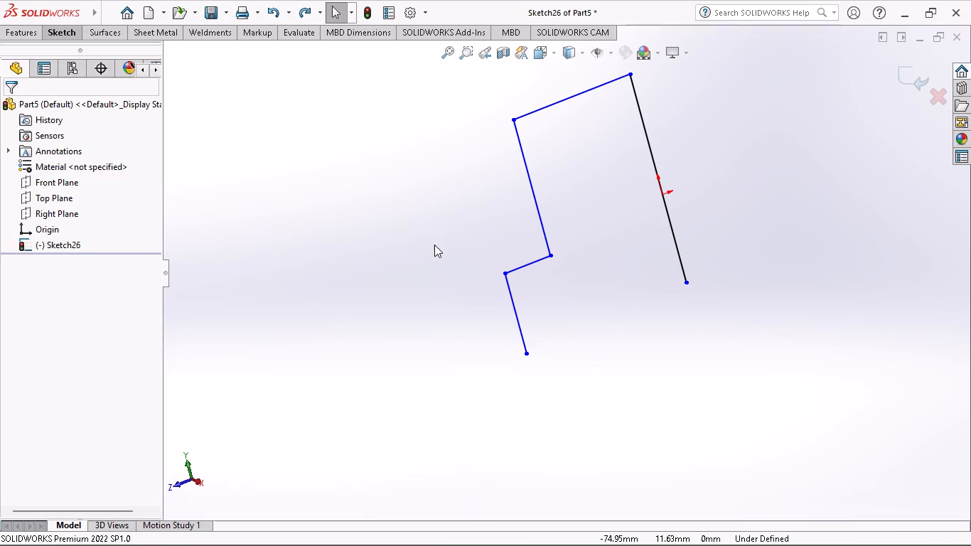
{"action": "key", "text": "ctrl+z"}
{"action": "key", "text": "ctrl+z"}
{"action": "key", "text": "ctrl+z"}
{"action": "key", "text": "ctrl+z"}
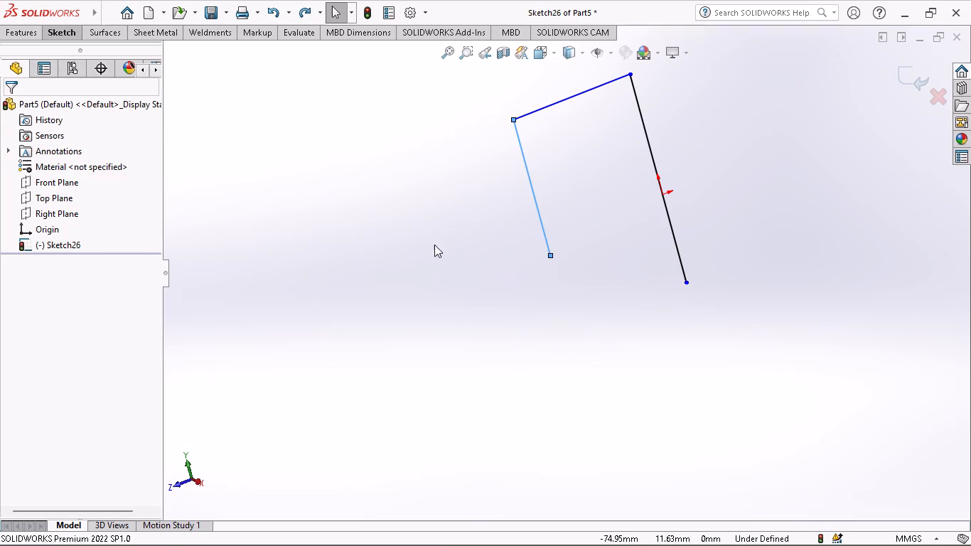
{"action": "key", "text": "ctrl+z"}
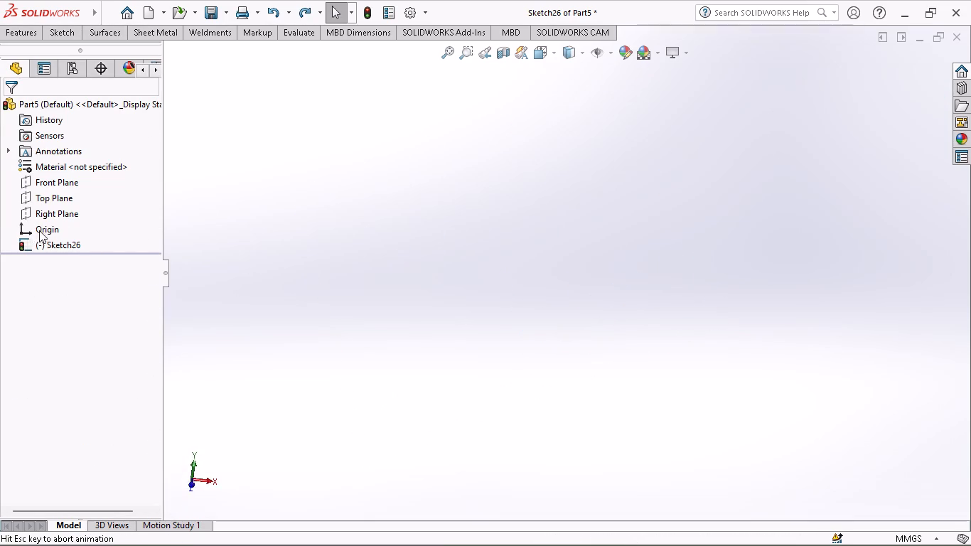
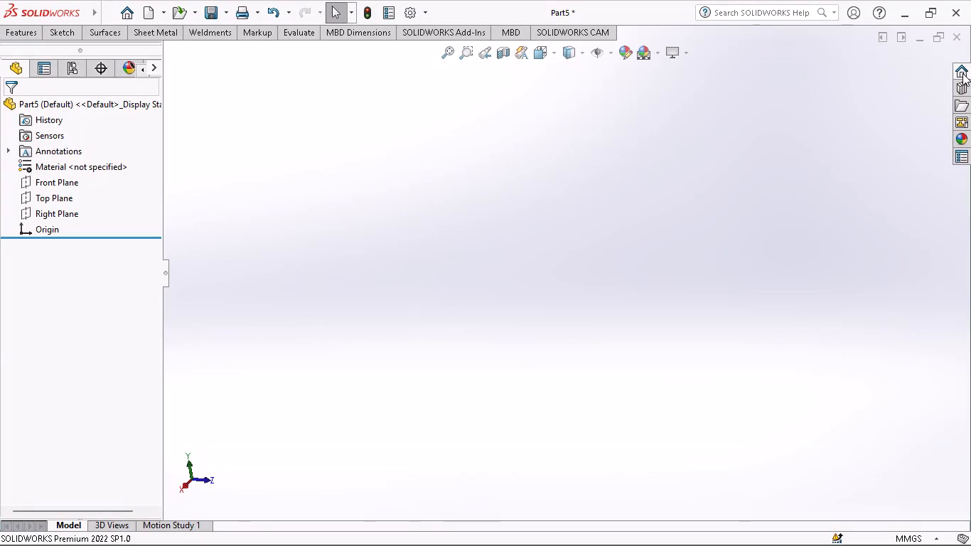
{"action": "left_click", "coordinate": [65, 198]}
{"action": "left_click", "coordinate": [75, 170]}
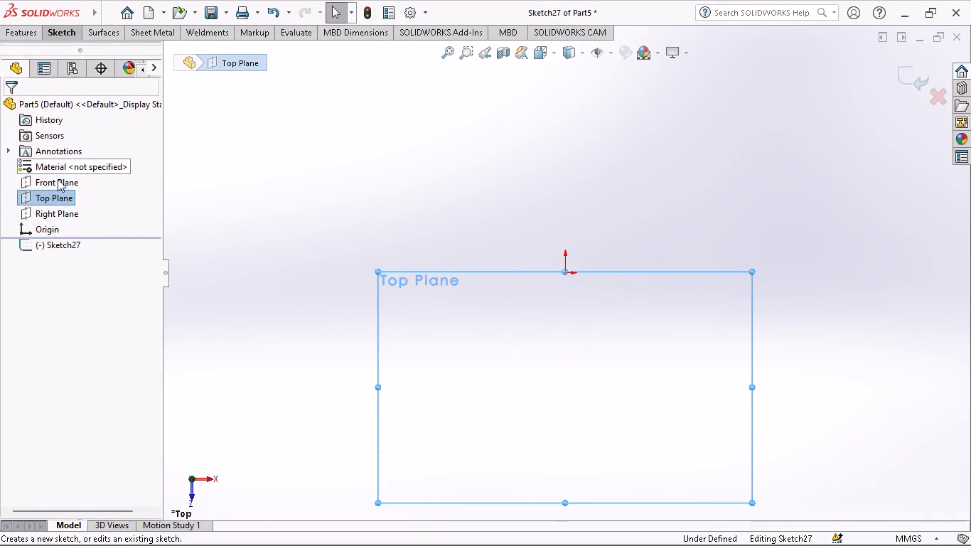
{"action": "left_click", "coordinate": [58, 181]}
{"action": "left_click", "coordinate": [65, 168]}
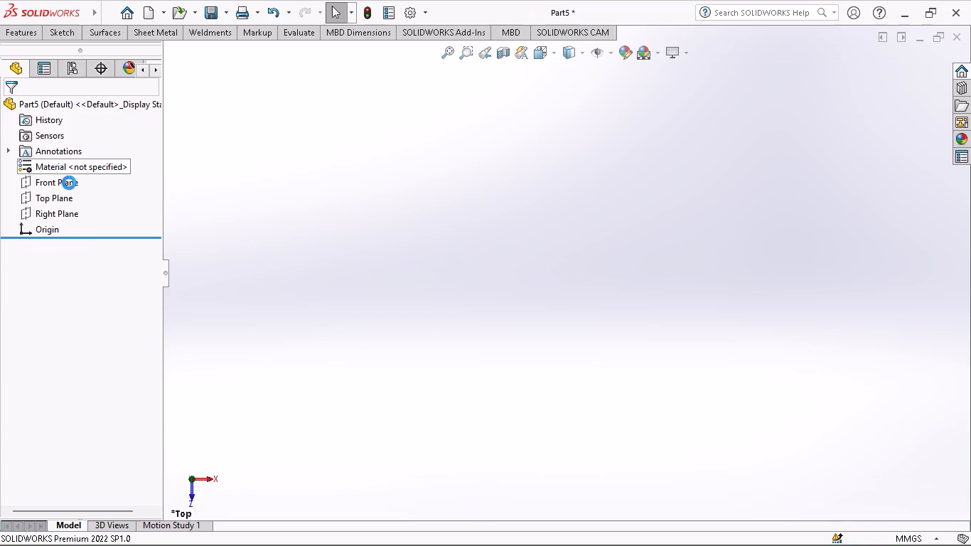
Start a sketch on the Front Plane and draw a vertical line about 157 mm long passing through the origin.
{"action": "left_click", "coordinate": [78, 186]}
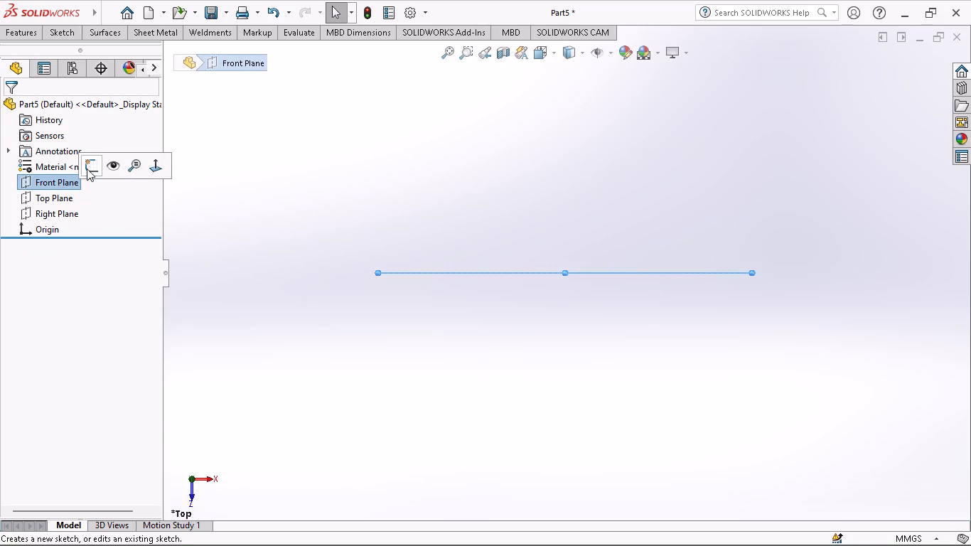
{"action": "left_click", "coordinate": [87, 167]}
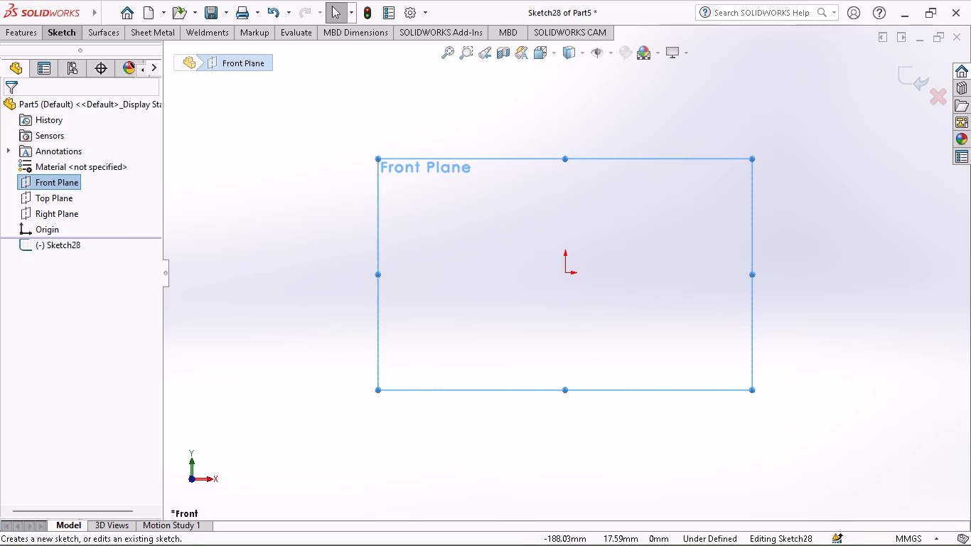
{"action": "left_click", "coordinate": [64, 33]}
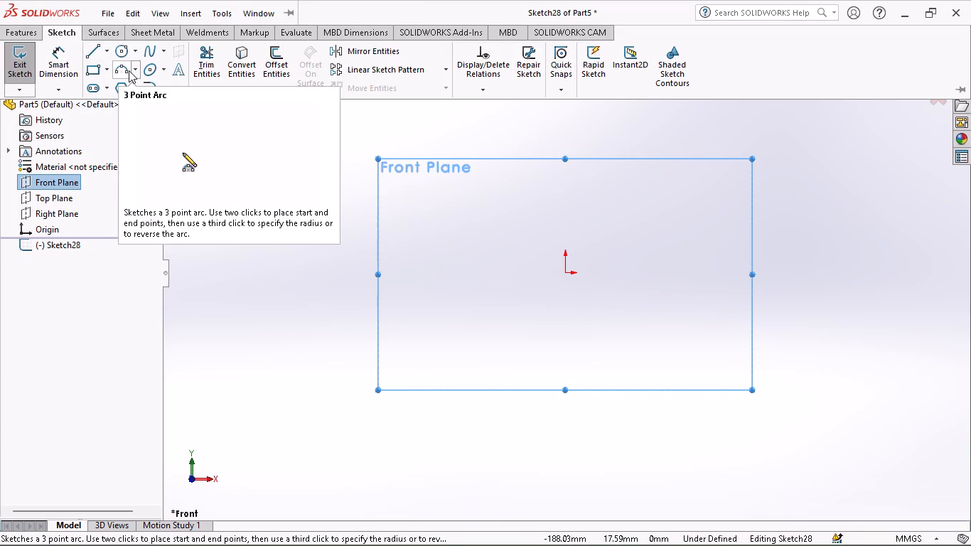
{"action": "left_click", "coordinate": [99, 58]}
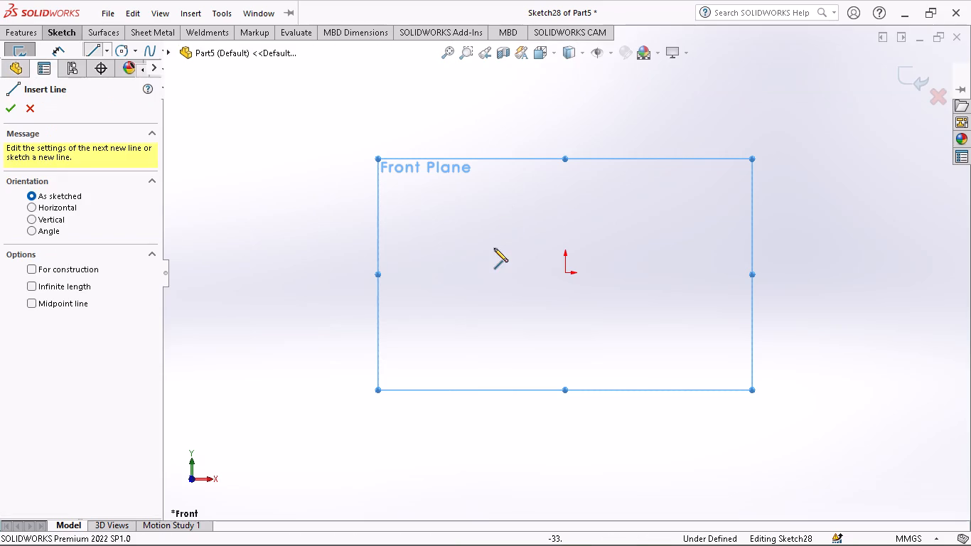
{"action": "left_click", "coordinate": [567, 90]}
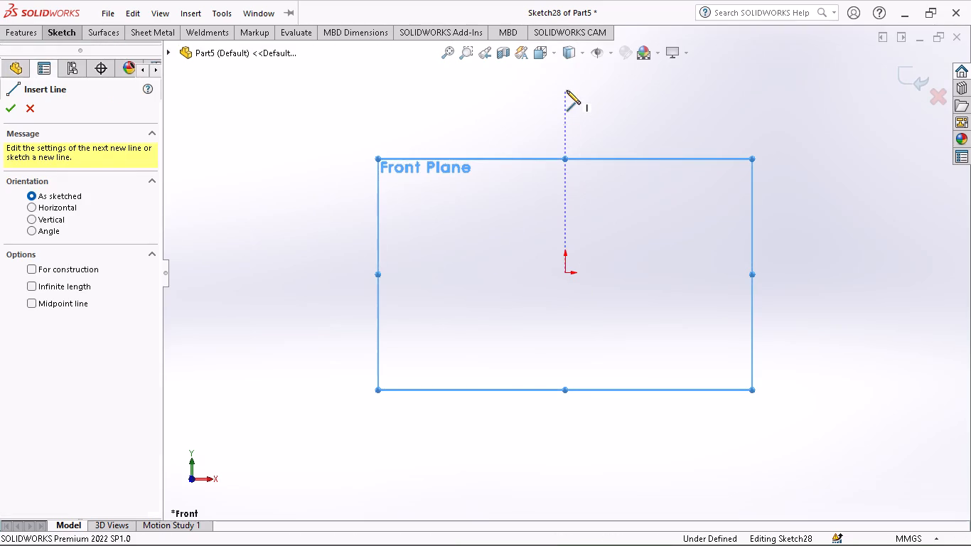
{"action": "left_click", "coordinate": [568, 421]}
{"action": "right_click", "coordinate": [626, 350]}
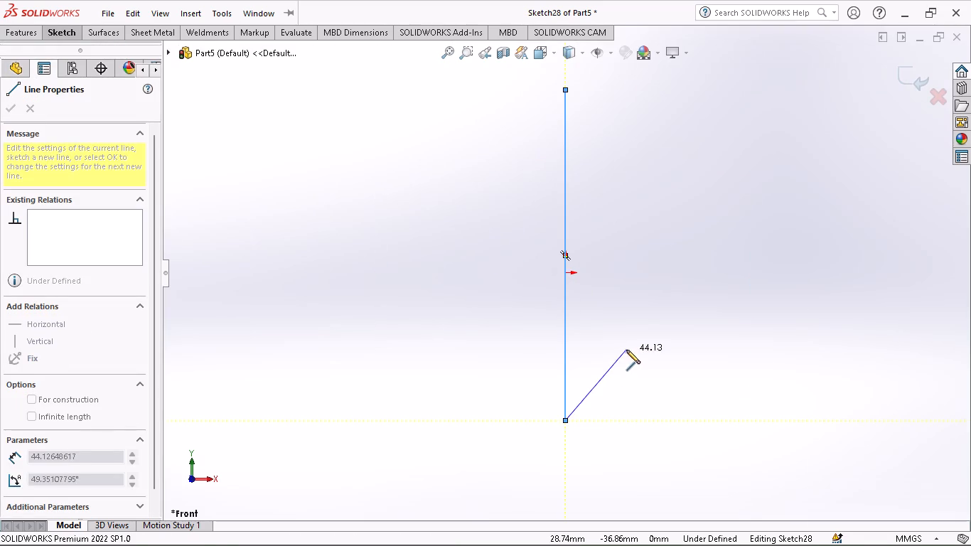
{"action": "left_click", "coordinate": [638, 365]}
Draw a shorter vertical line about 36 mm long, parallel to the long line and about 29 mm to its left.
{"action": "left_click", "coordinate": [70, 34]}
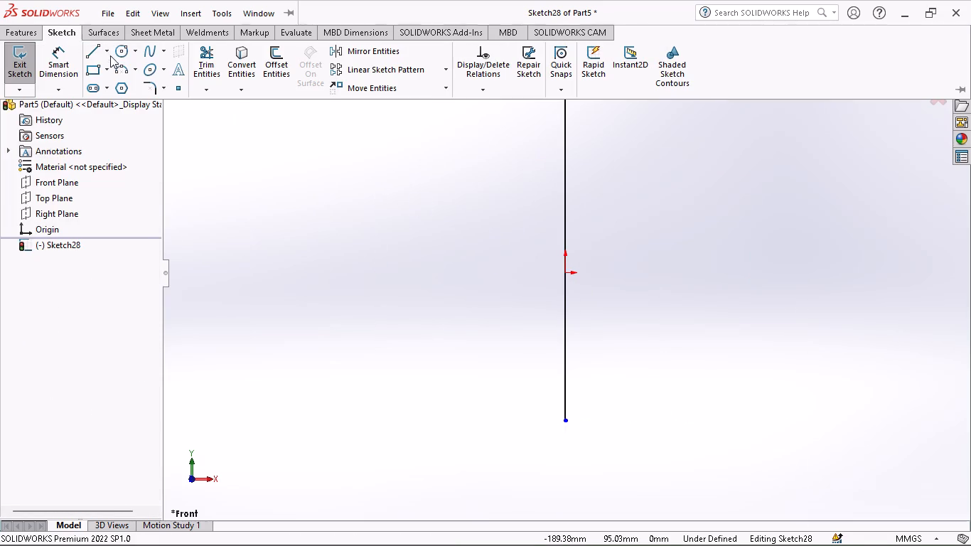
{"action": "left_click", "coordinate": [100, 54]}
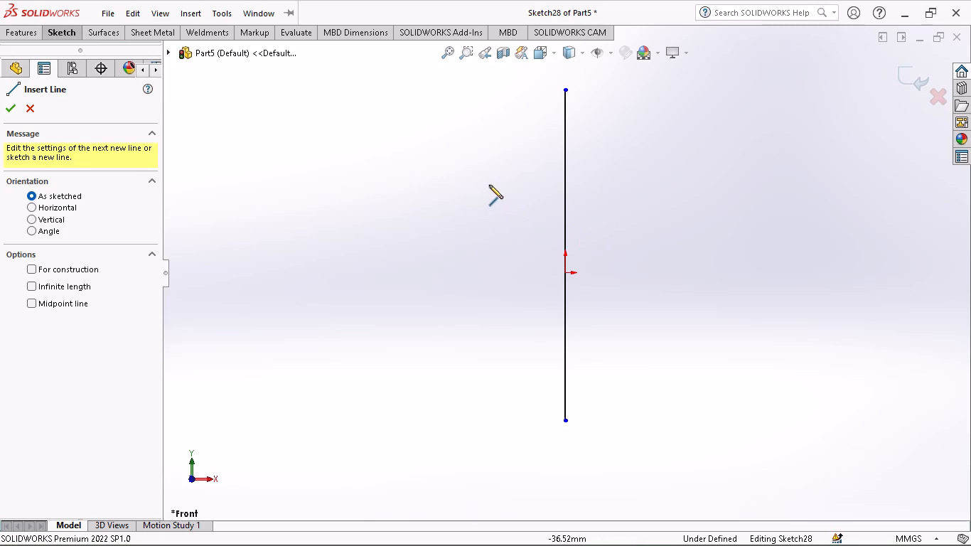
{"action": "left_click", "coordinate": [503, 184]}
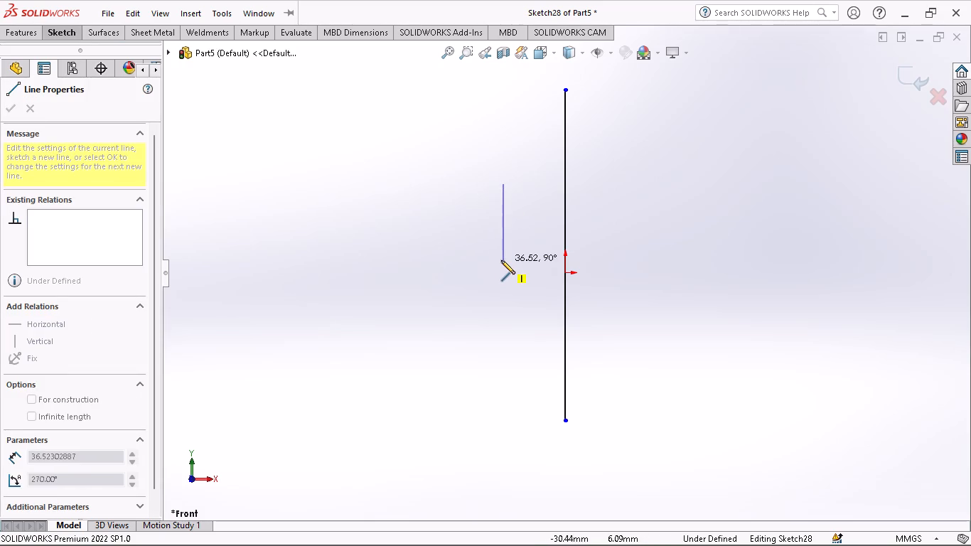
{"action": "left_click", "coordinate": [501, 260]}
{"action": "right_click", "coordinate": [515, 245]}
{"action": "left_click", "coordinate": [532, 252]}
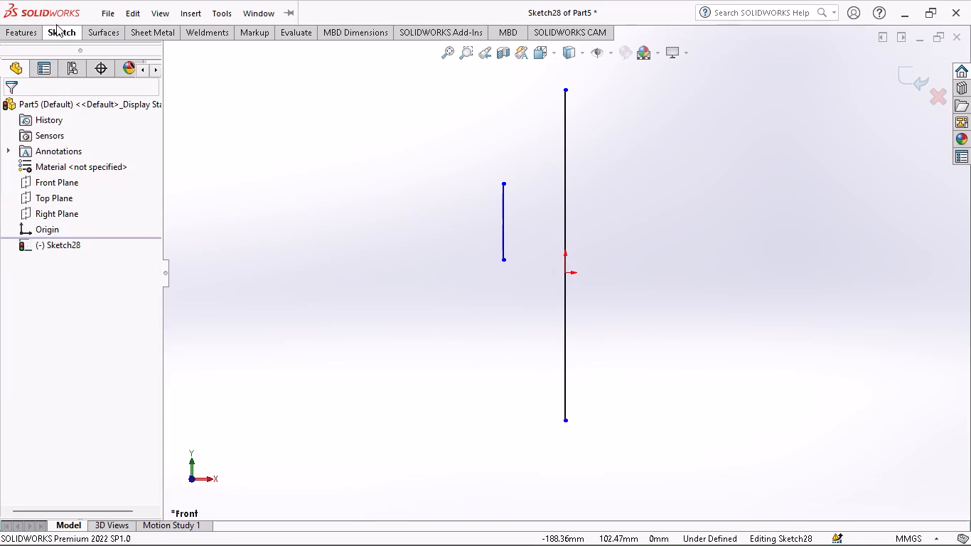
Sketch a 3 Point Arc from the short line's lower end, curving outward to about X -38 mm, Y -6 mm.
{"action": "left_click", "coordinate": [56, 24]}
{"action": "left_click", "coordinate": [65, 28]}
{"action": "left_click", "coordinate": [117, 74]}
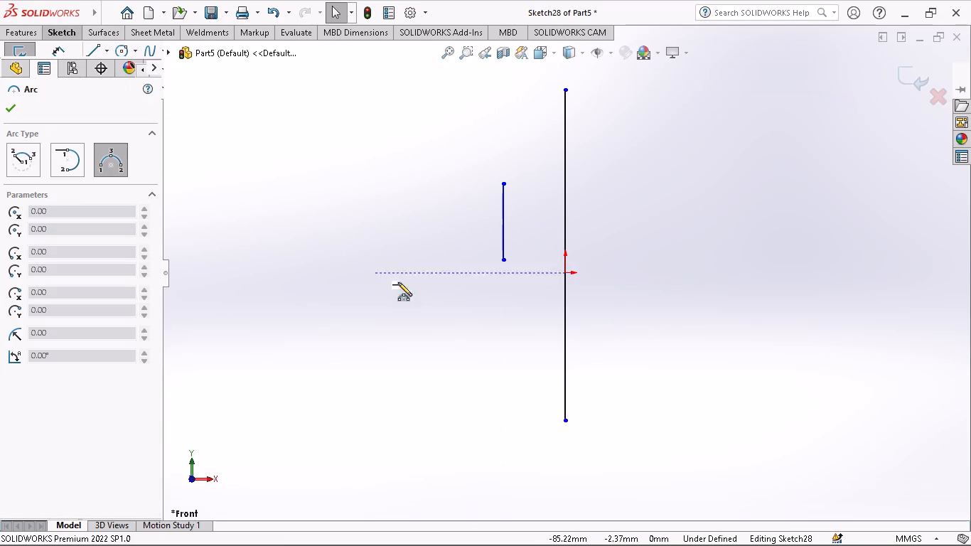
{"action": "left_click", "coordinate": [503, 262]}
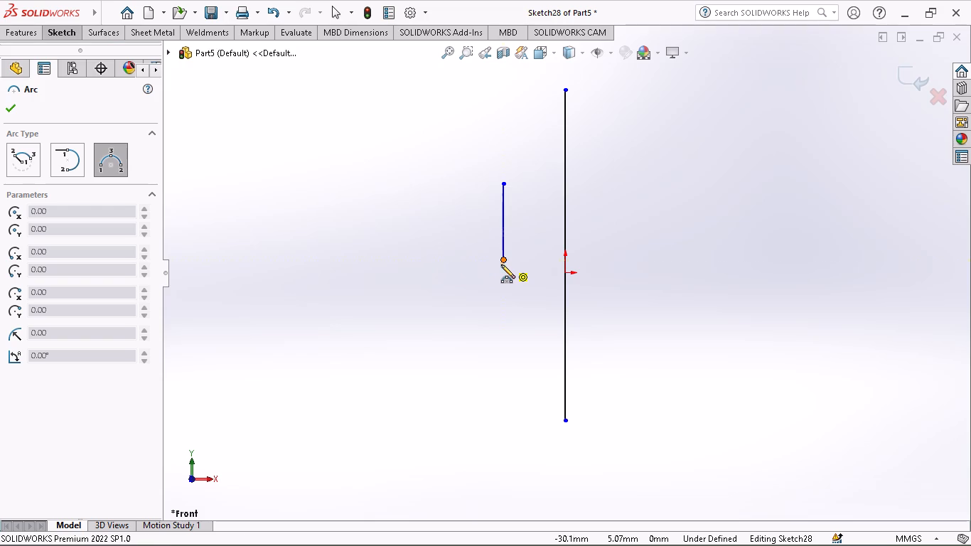
{"action": "left_click", "coordinate": [485, 285]}
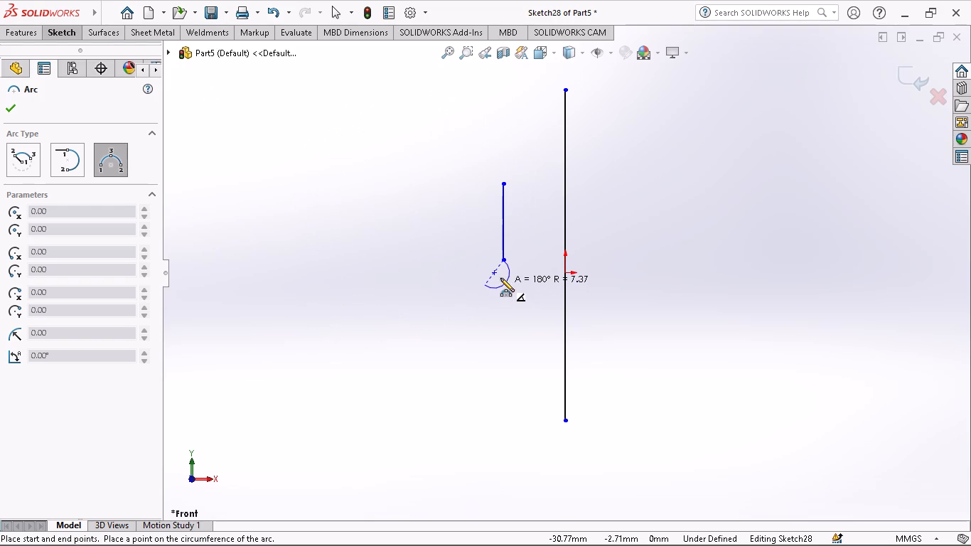
{"action": "left_click", "coordinate": [500, 275]}
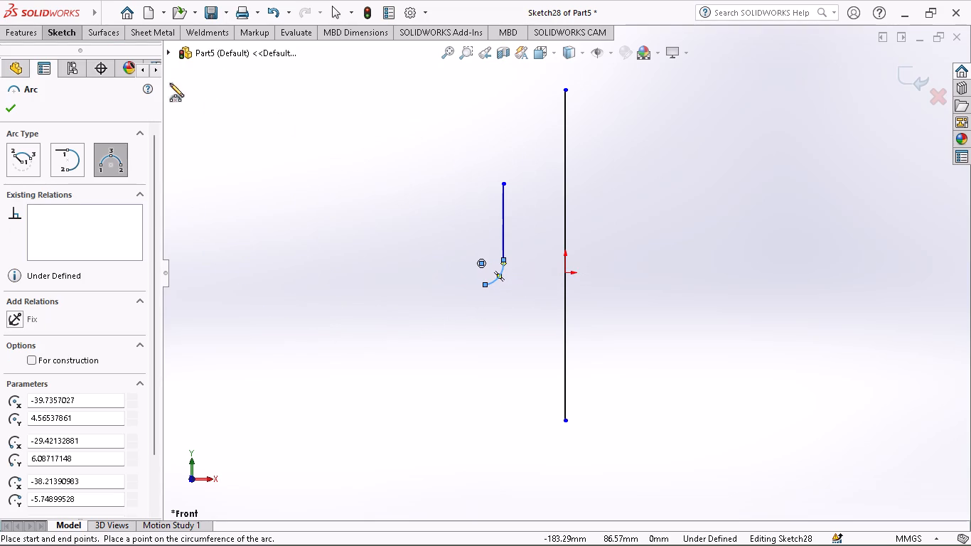
Draw a horizontal line about 36 mm long from the arc's free end toward the long vertical line.
{"action": "left_click", "coordinate": [58, 32]}
{"action": "left_click", "coordinate": [87, 51]}
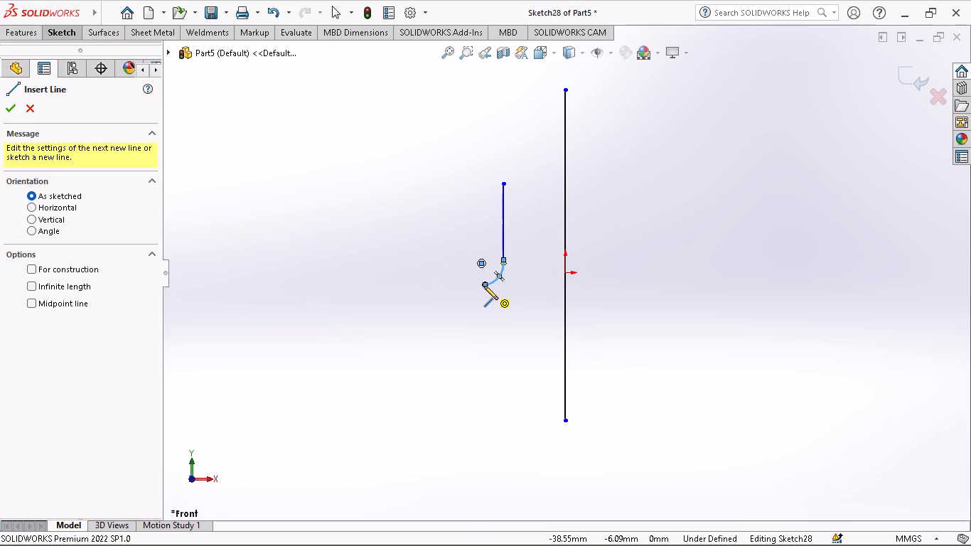
{"action": "left_click", "coordinate": [484, 286]}
{"action": "left_click", "coordinate": [561, 284]}
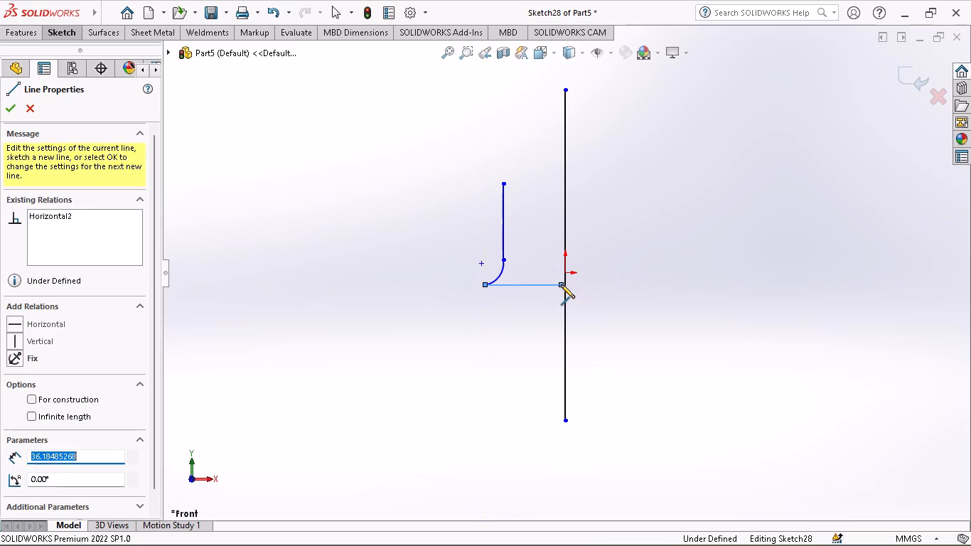
{"action": "right_click", "coordinate": [606, 267]}
{"action": "left_click", "coordinate": [621, 278]}
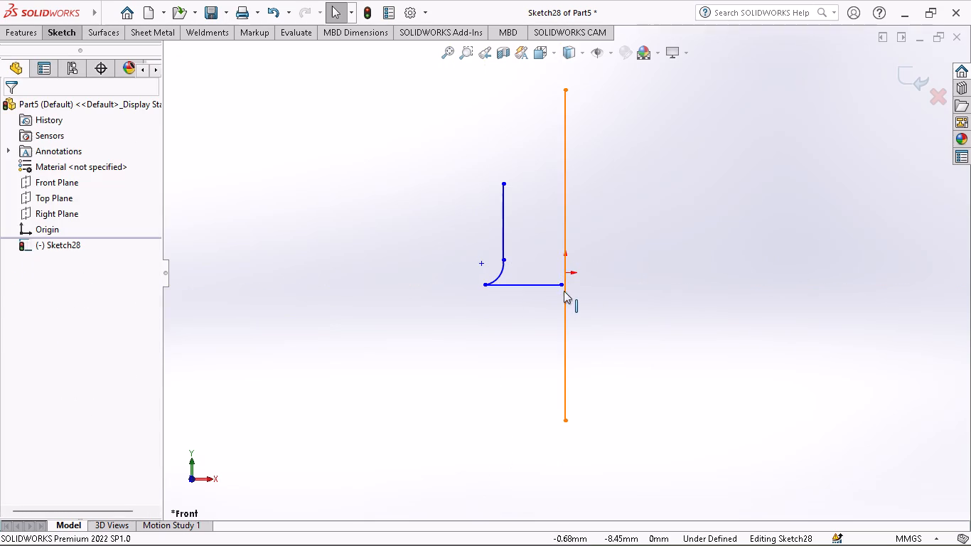
Stretch the lower horizontal line's inner end past the long vertical line, to about X 4.4 mm, Y -8.5 mm.
{"action": "left_click", "coordinate": [561, 286]}
{"action": "triple_click", "coordinate": [566, 286]}
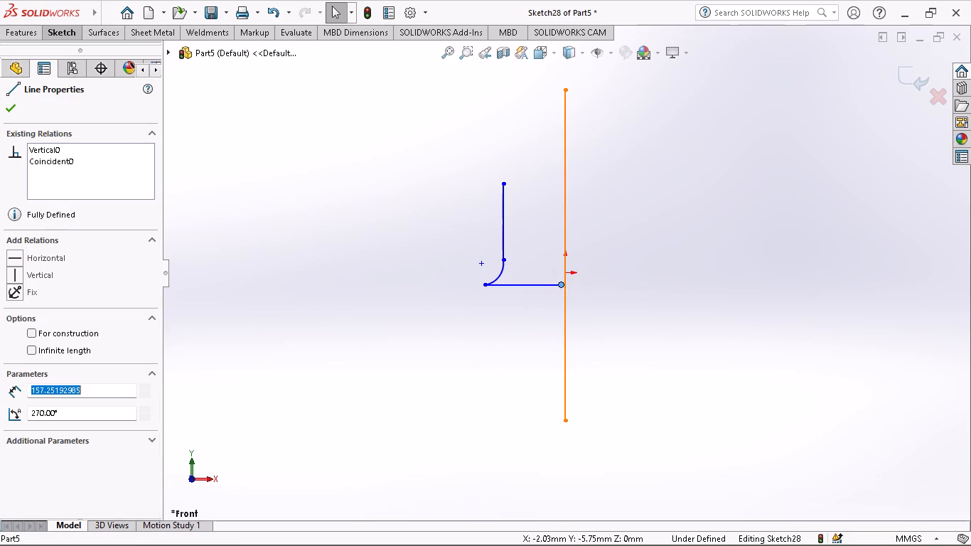
{"action": "left_click_drag", "start_coordinate": [560, 286], "coordinate": [574, 291]}
{"action": "left_click", "coordinate": [574, 289]}
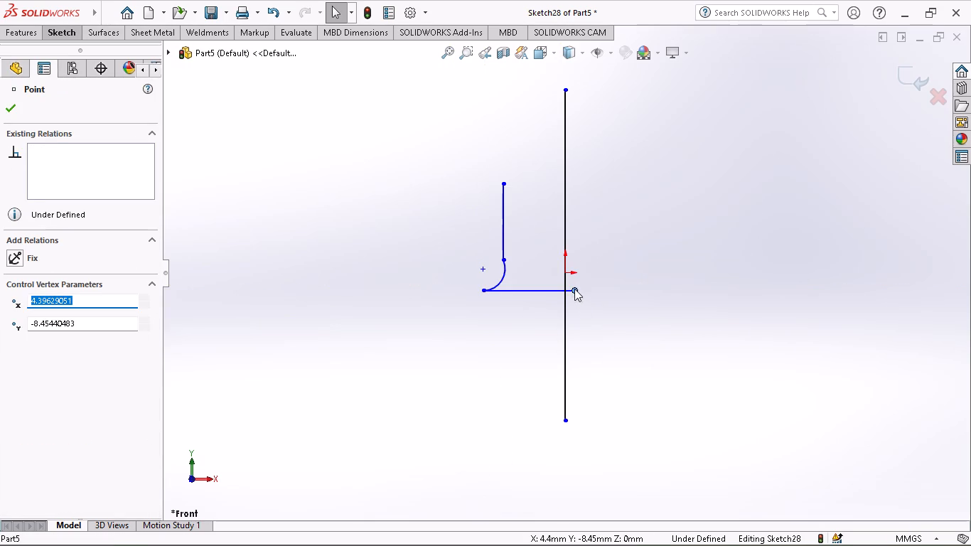
{"action": "left_click_drag", "start_coordinate": [572, 289], "coordinate": [563, 289]}
{"action": "left_click_drag", "start_coordinate": [574, 289], "coordinate": [567, 288]}
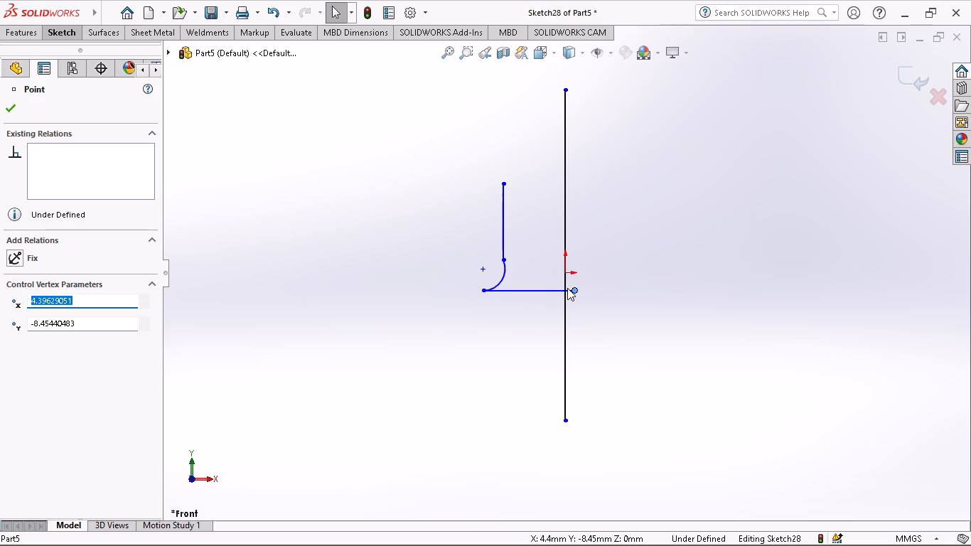
{"action": "left_click_drag", "start_coordinate": [567, 288], "coordinate": [562, 288]}
{"action": "left_click", "coordinate": [562, 288]}
{"action": "left_click_drag", "start_coordinate": [573, 287], "coordinate": [565, 289]}
{"action": "left_click", "coordinate": [562, 291]}
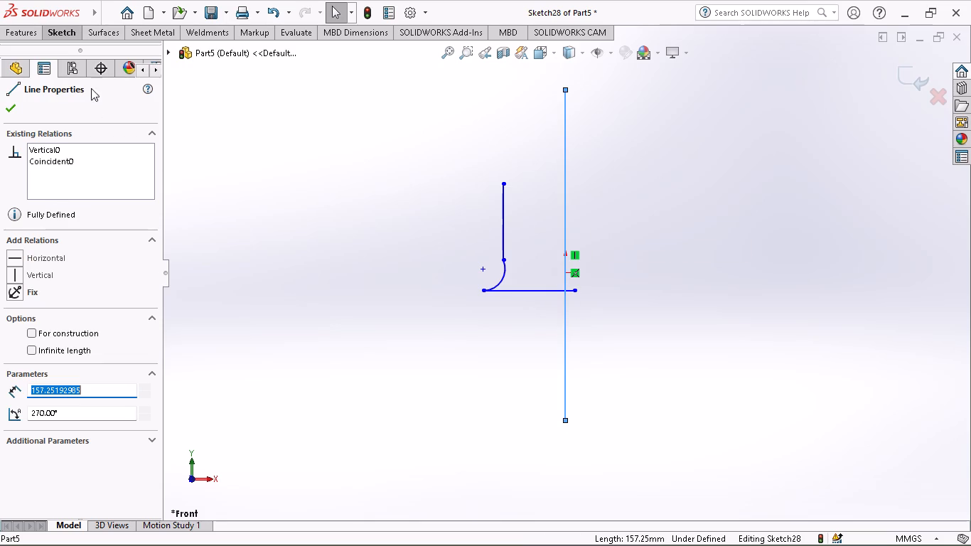
Trim the part of the lower horizontal line that overhangs the long vertical line, using Trim to closest.
{"action": "left_click", "coordinate": [70, 41]}
{"action": "left_click", "coordinate": [66, 37]}
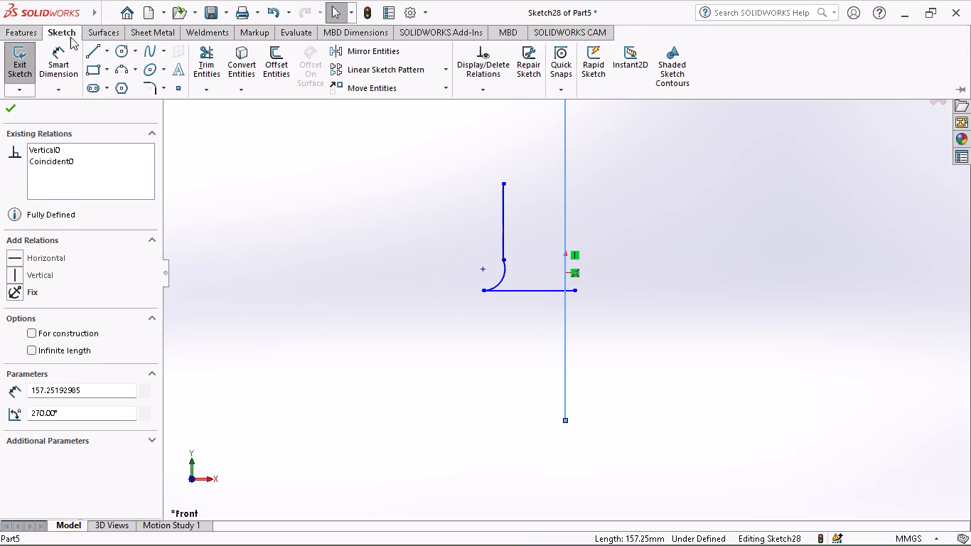
{"action": "left_click", "coordinate": [211, 62]}
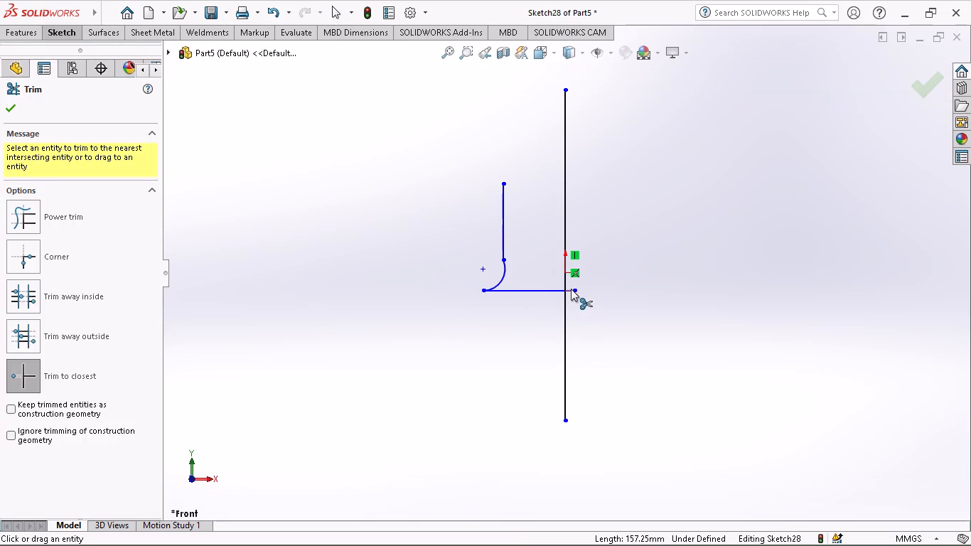
{"action": "left_click", "coordinate": [571, 289]}
Draw a horizontal line about 29 mm long from the short vertical line's upper end to the long vertical line.
{"action": "left_click", "coordinate": [56, 29]}
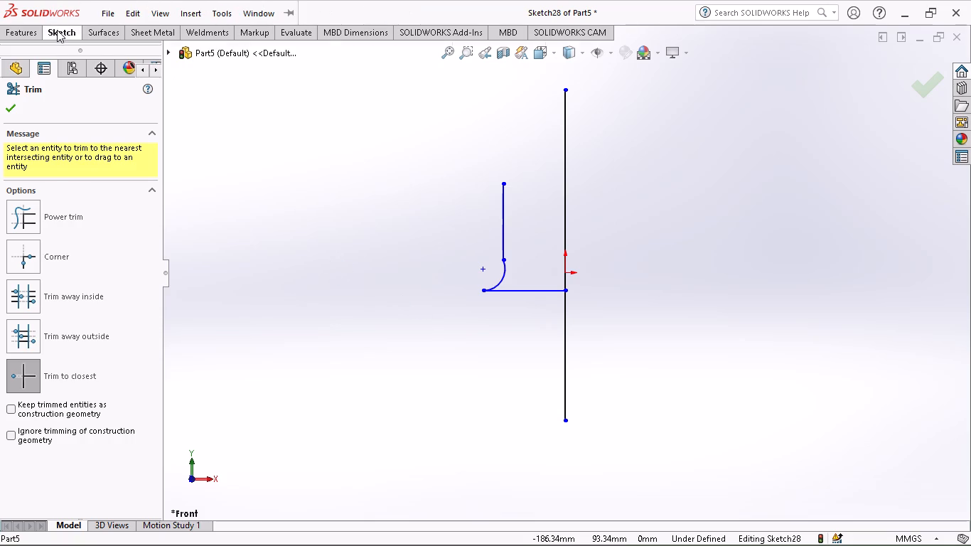
{"action": "left_click", "coordinate": [85, 53]}
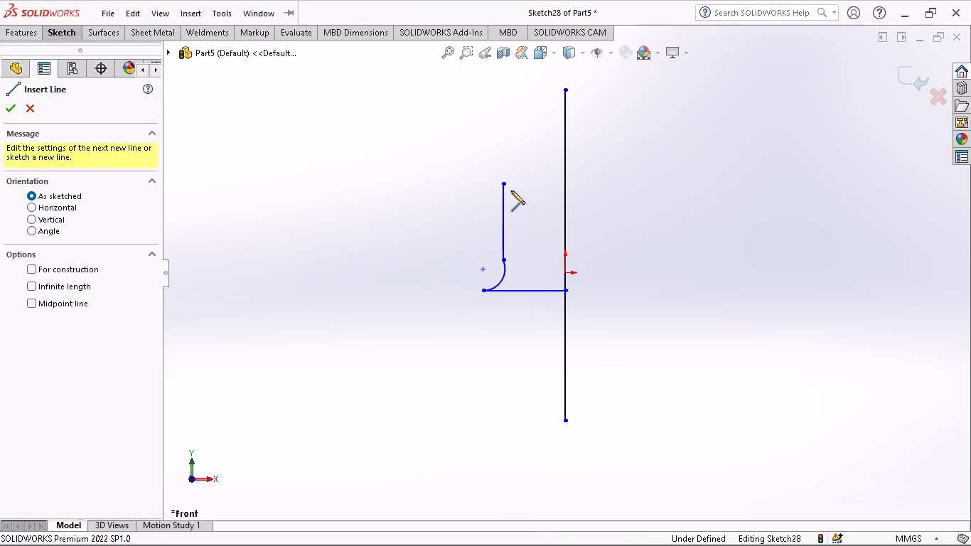
{"action": "left_click", "coordinate": [500, 183]}
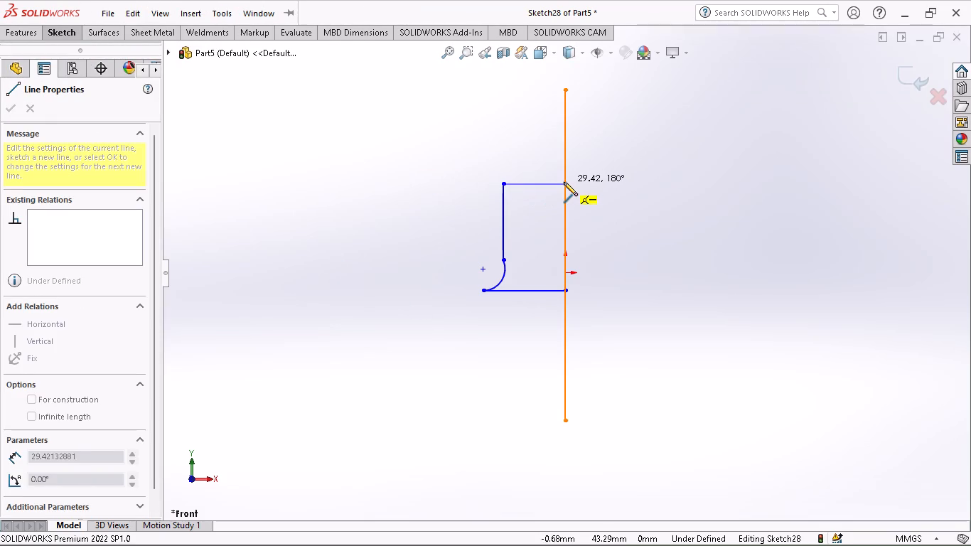
{"action": "left_click", "coordinate": [564, 182]}
{"action": "right_click", "coordinate": [590, 175]}
{"action": "left_click", "coordinate": [611, 190]}
{"action": "middle_click", "coordinate": [605, 193]}
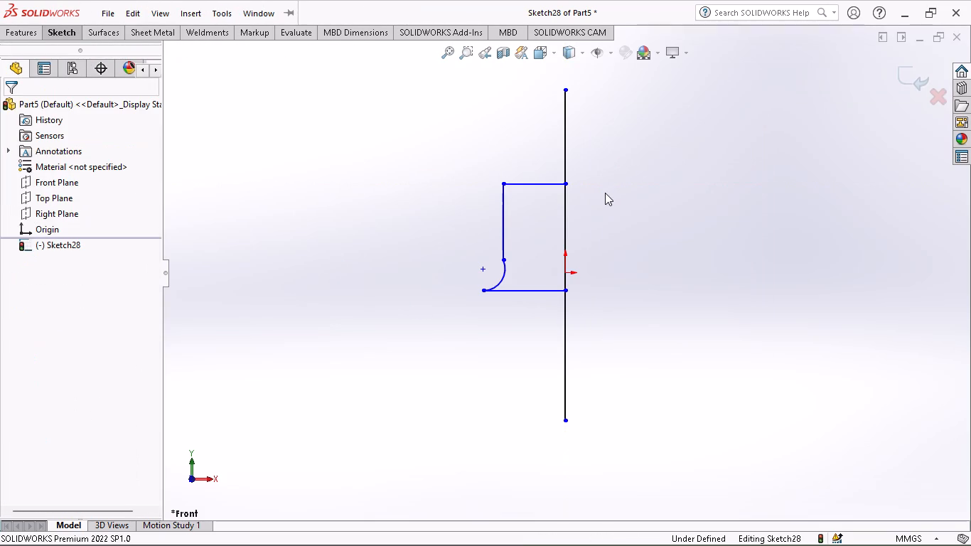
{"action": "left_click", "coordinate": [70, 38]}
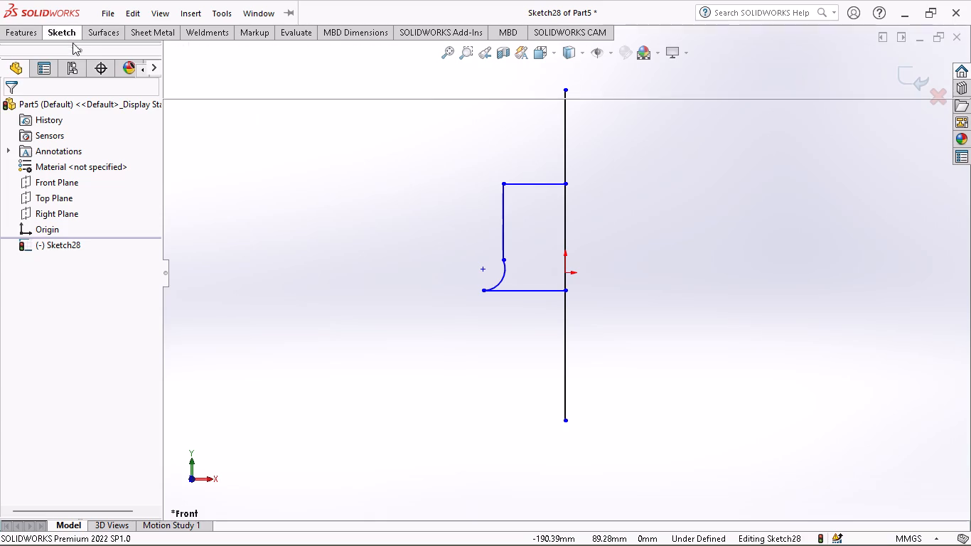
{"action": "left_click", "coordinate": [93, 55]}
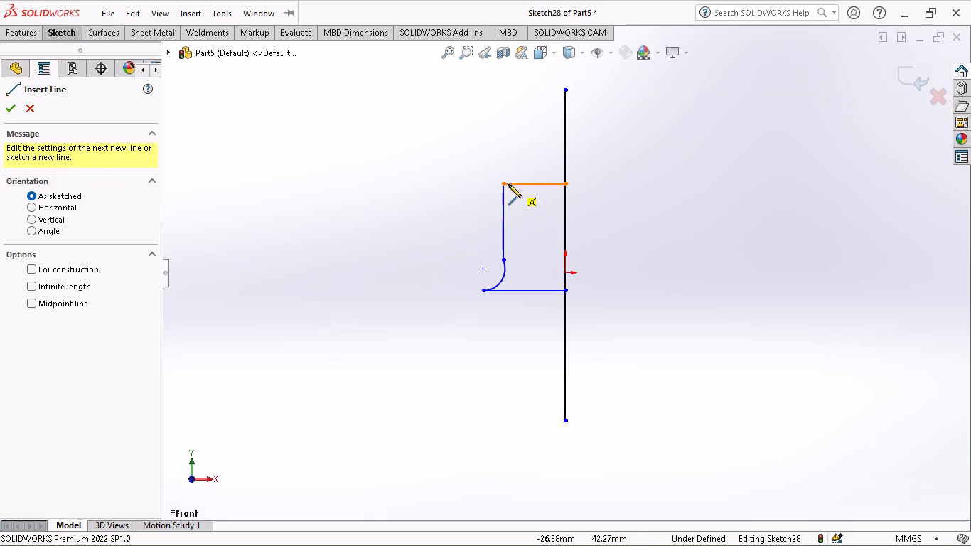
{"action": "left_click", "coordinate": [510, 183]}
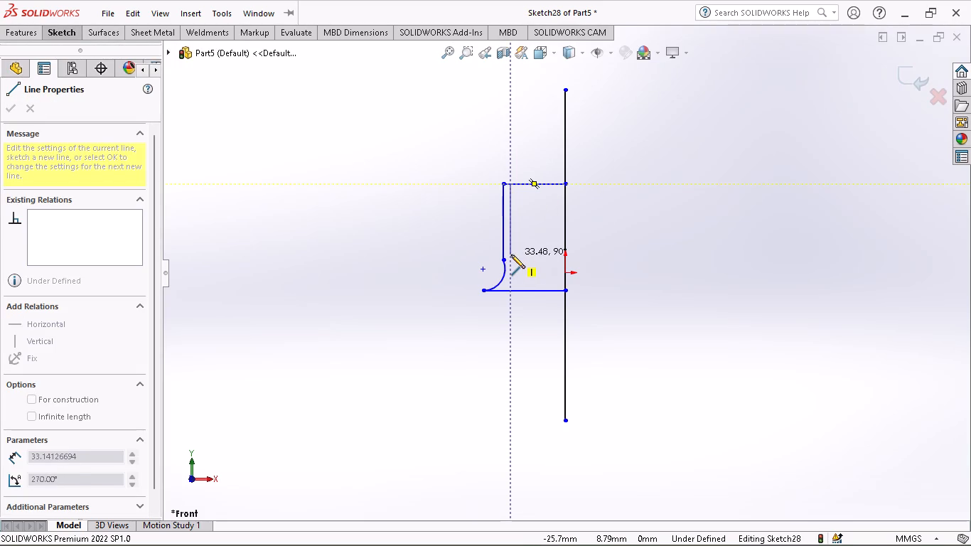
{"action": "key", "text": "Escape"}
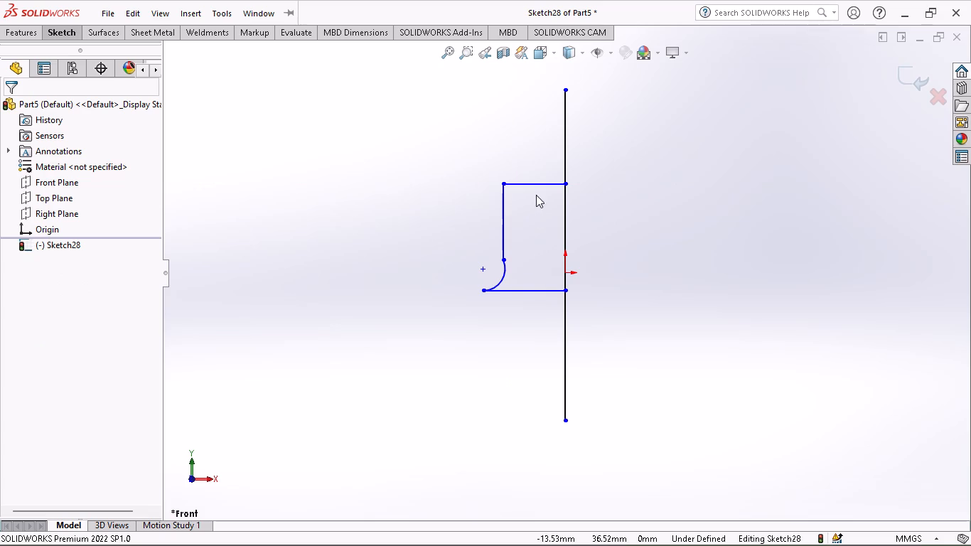
Delete the horizontal relation of the upper horizontal line.
{"action": "left_click", "coordinate": [534, 187]}
{"action": "right_click", "coordinate": [535, 190]}
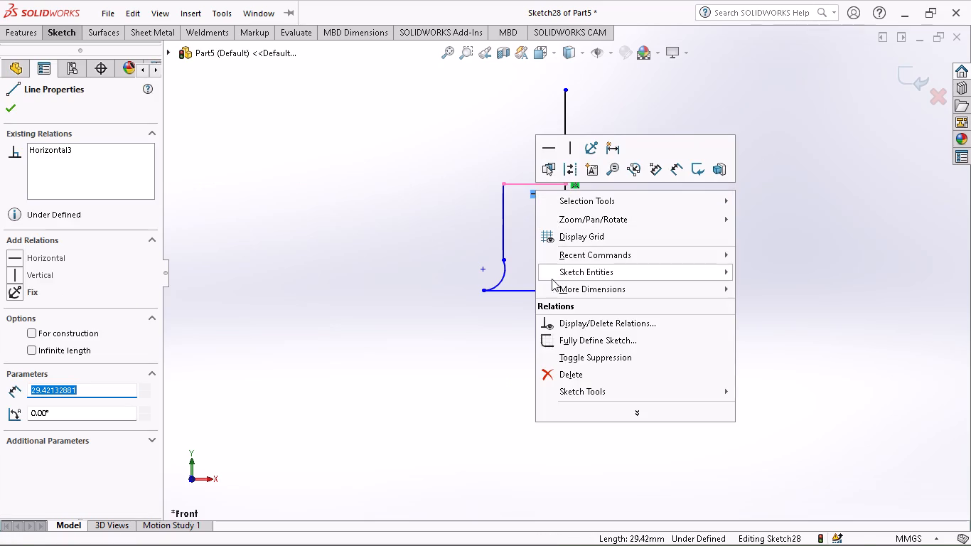
{"action": "left_click", "coordinate": [554, 370]}
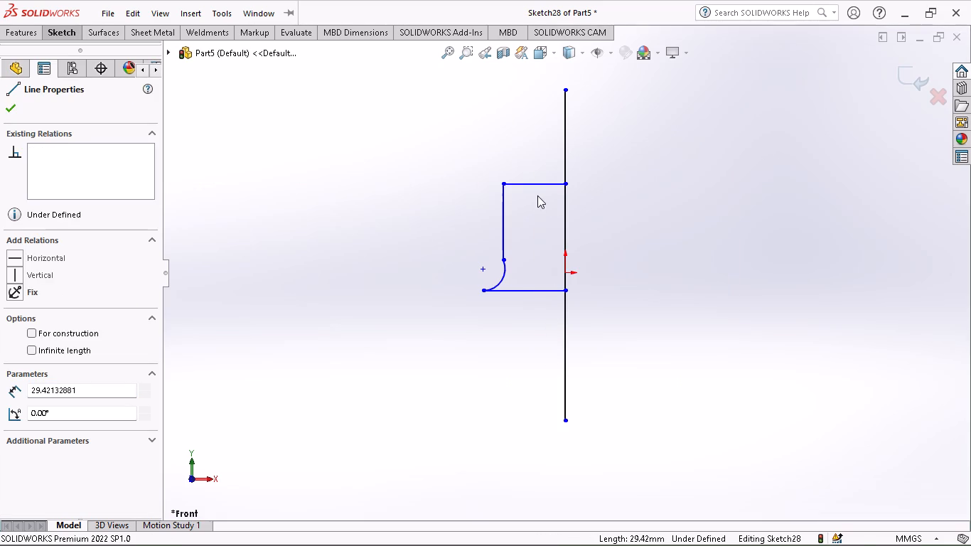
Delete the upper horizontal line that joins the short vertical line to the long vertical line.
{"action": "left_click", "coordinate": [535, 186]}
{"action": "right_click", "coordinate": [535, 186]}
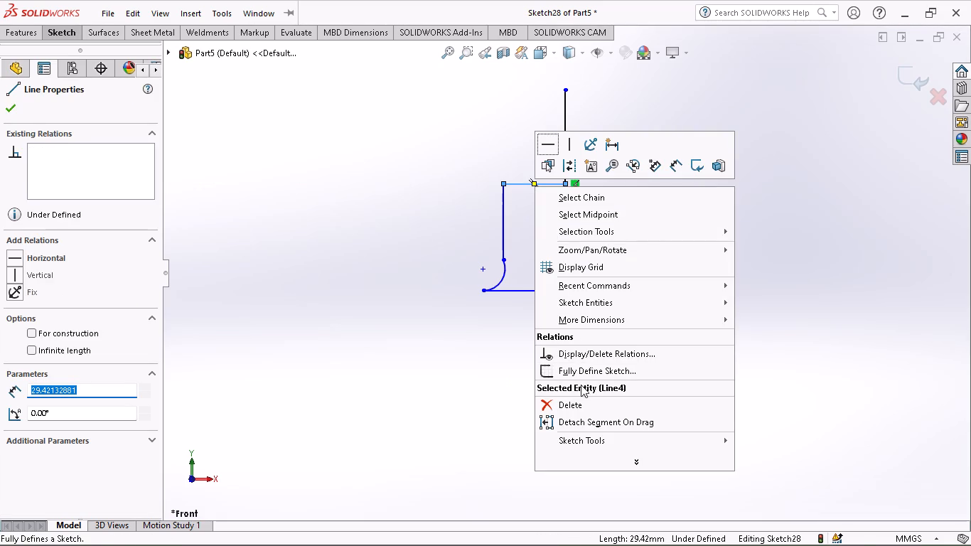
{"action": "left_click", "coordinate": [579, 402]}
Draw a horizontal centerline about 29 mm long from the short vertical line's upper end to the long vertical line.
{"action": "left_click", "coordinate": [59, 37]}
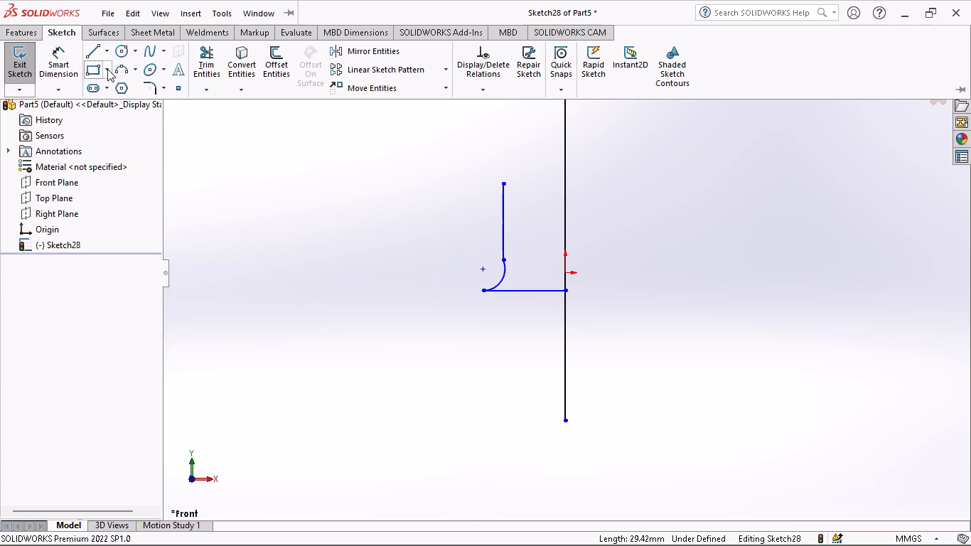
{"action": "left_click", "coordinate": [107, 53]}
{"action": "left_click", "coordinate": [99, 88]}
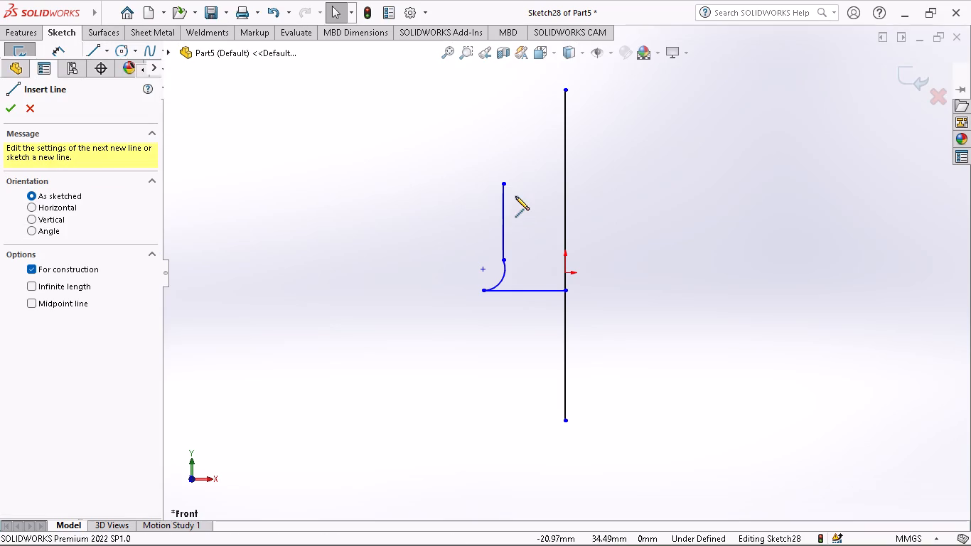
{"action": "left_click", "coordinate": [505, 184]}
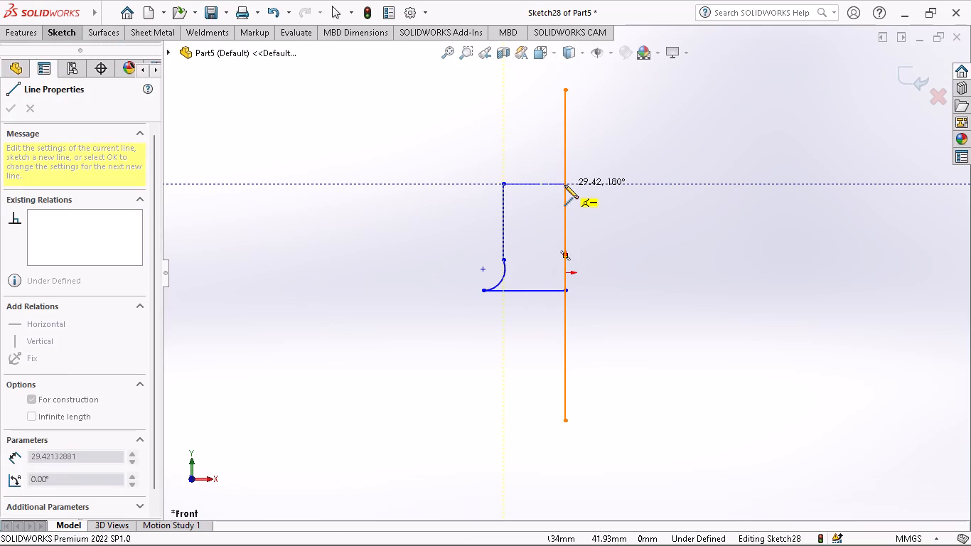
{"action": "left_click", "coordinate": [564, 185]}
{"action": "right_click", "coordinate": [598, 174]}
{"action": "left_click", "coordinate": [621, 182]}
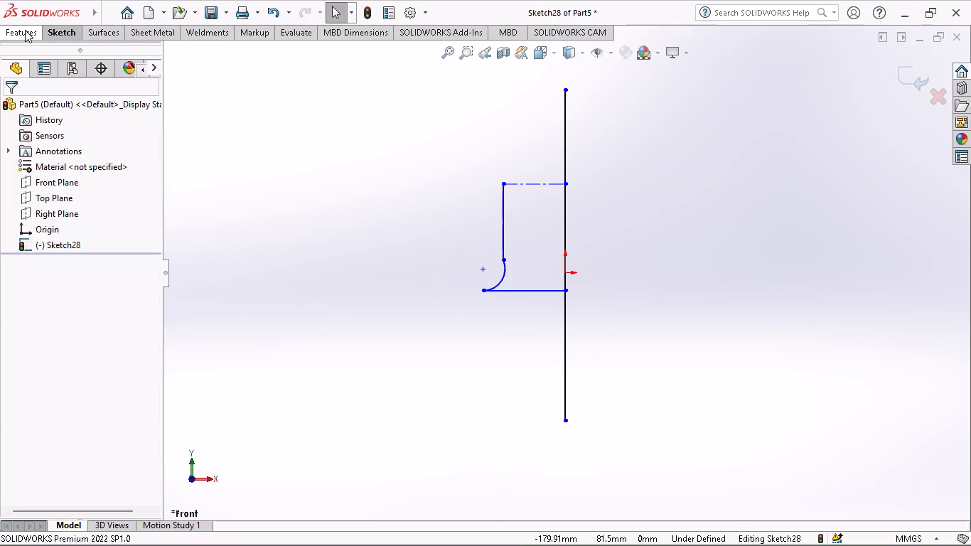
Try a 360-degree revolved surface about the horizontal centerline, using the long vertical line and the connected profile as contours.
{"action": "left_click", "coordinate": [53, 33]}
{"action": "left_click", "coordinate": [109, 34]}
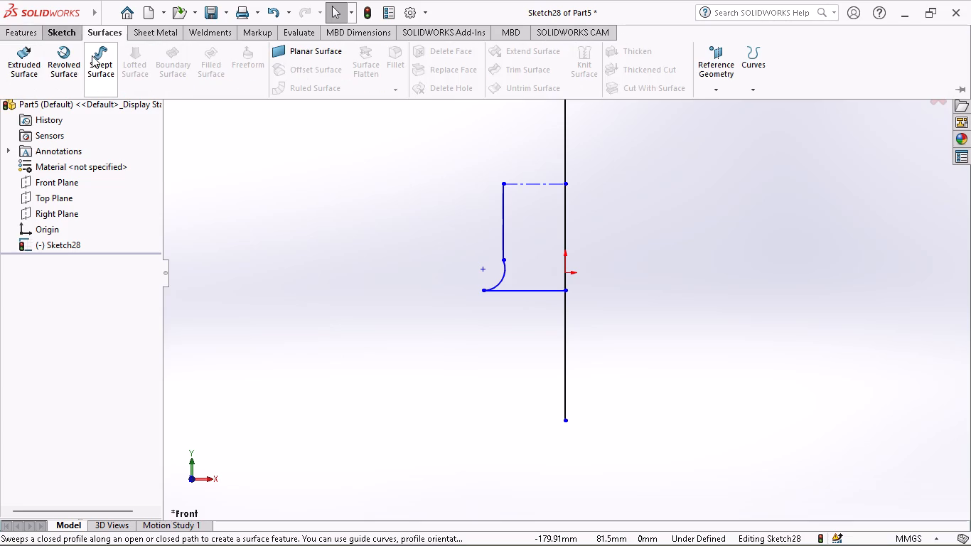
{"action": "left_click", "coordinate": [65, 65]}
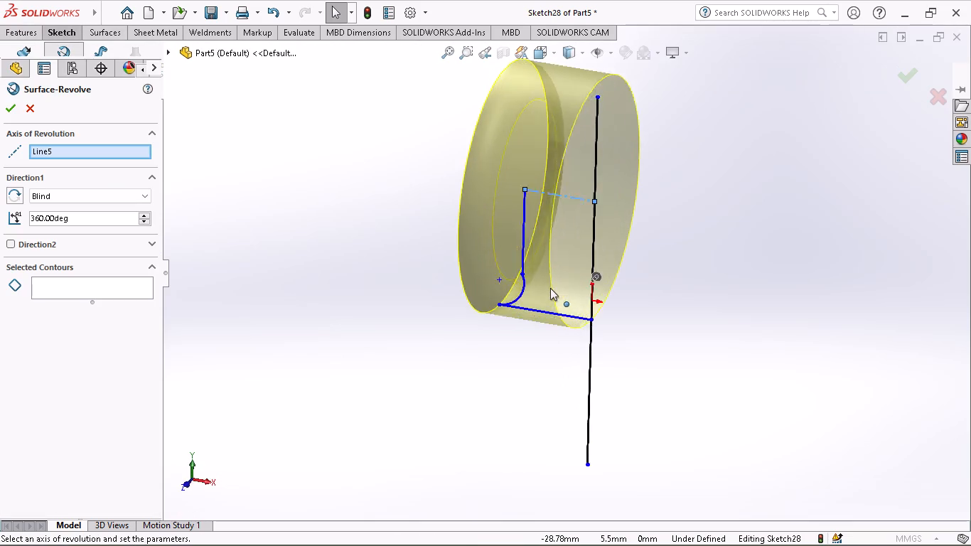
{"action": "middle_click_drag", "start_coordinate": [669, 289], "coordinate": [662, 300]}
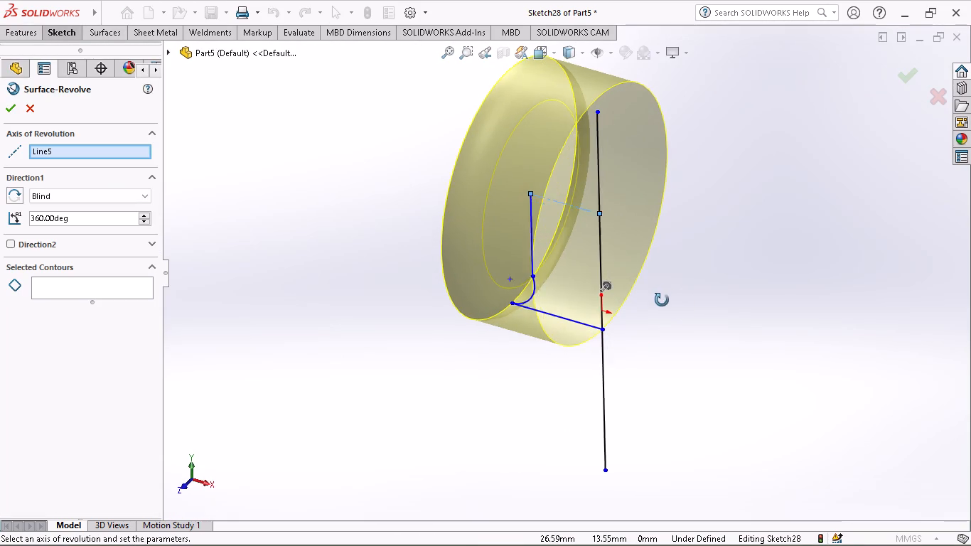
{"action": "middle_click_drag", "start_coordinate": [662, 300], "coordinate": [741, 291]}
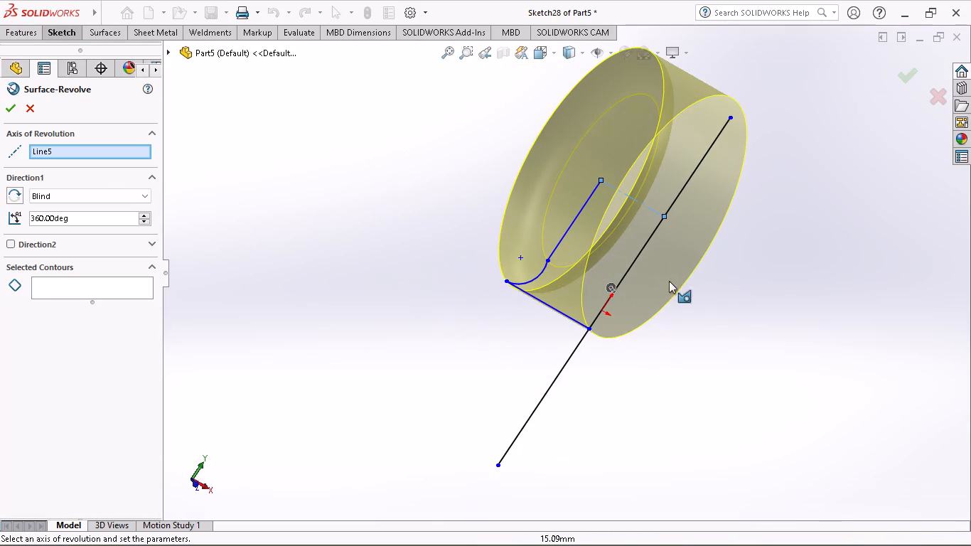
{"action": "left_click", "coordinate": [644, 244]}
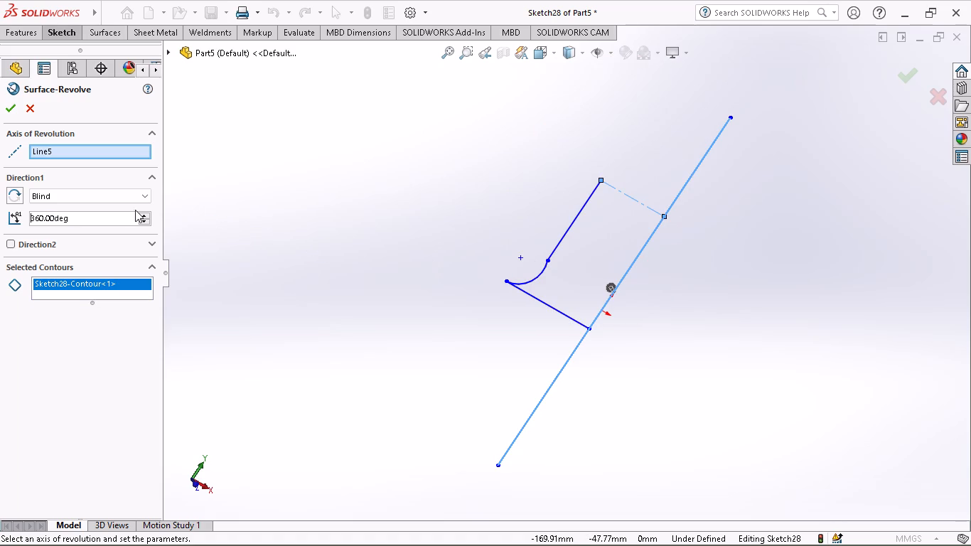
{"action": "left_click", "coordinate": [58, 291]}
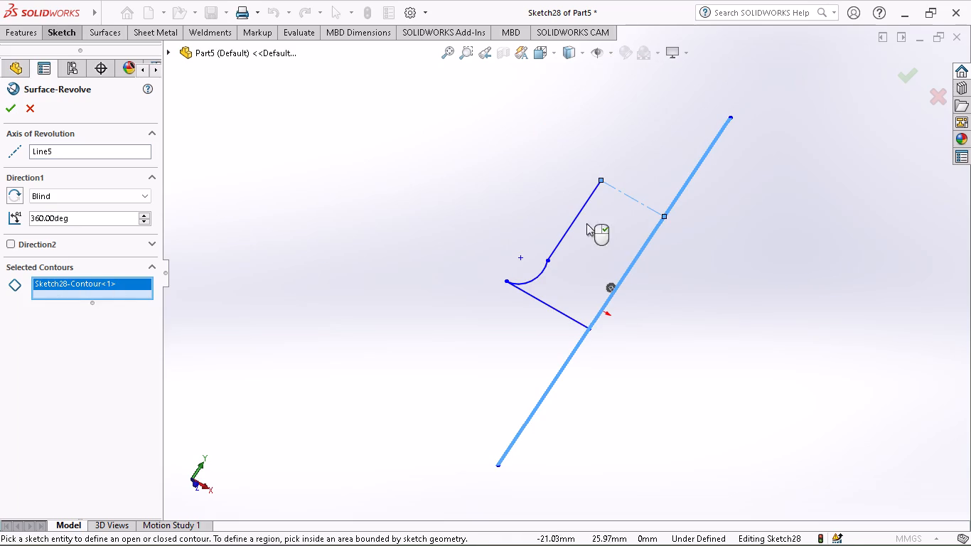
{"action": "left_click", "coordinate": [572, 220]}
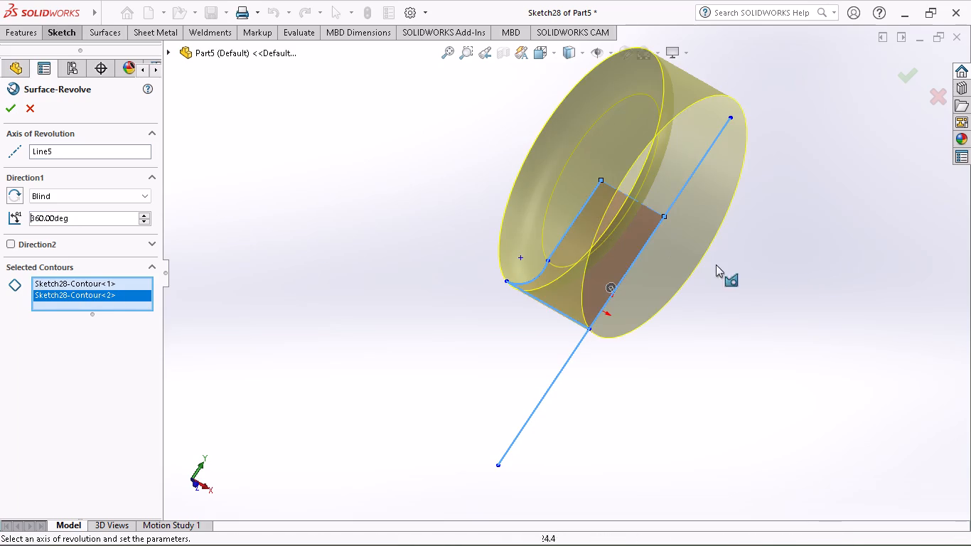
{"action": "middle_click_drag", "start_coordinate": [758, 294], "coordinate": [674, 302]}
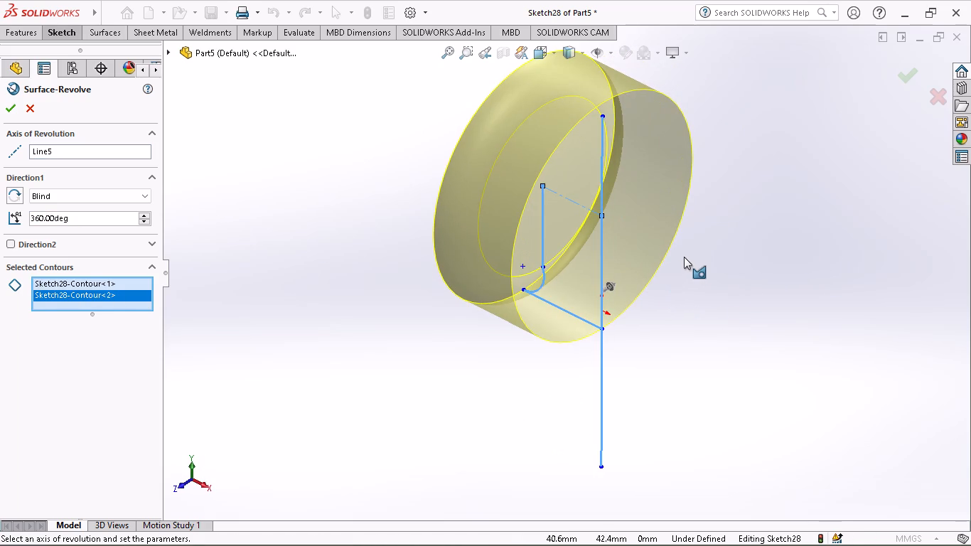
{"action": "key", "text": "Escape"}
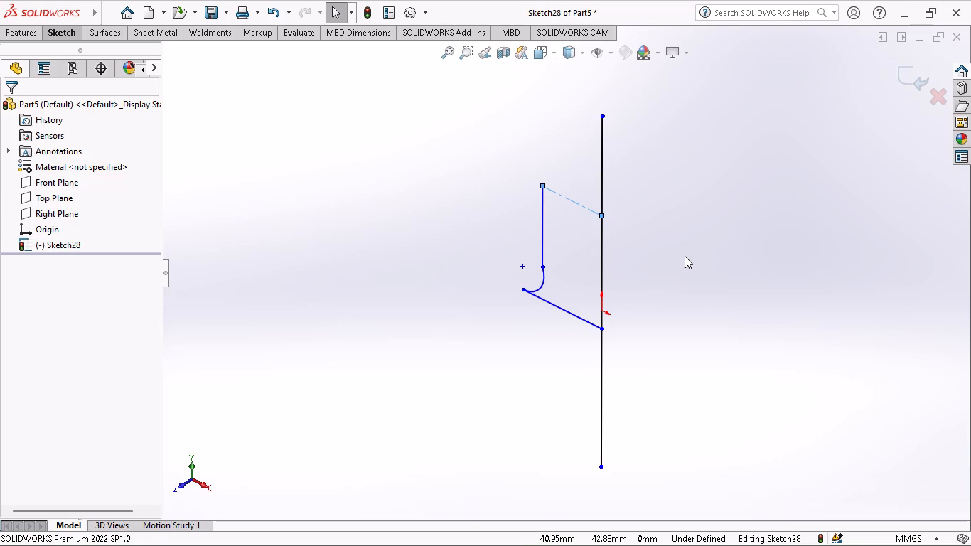
Undo the sketch edits step by step until no geometry remains in the Front Plane sketch.
{"action": "key", "text": "ctrl+z"}
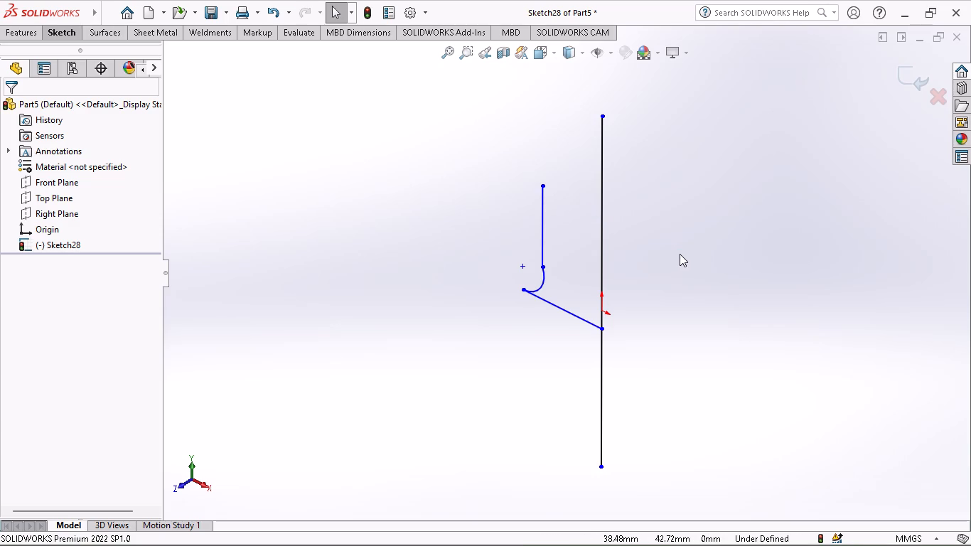
{"action": "key", "text": "ctrl+z"}
{"action": "key", "text": "ctrl+z"}
{"action": "key", "text": "ctrl+z"}
{"action": "key", "text": "ctrl+z"}
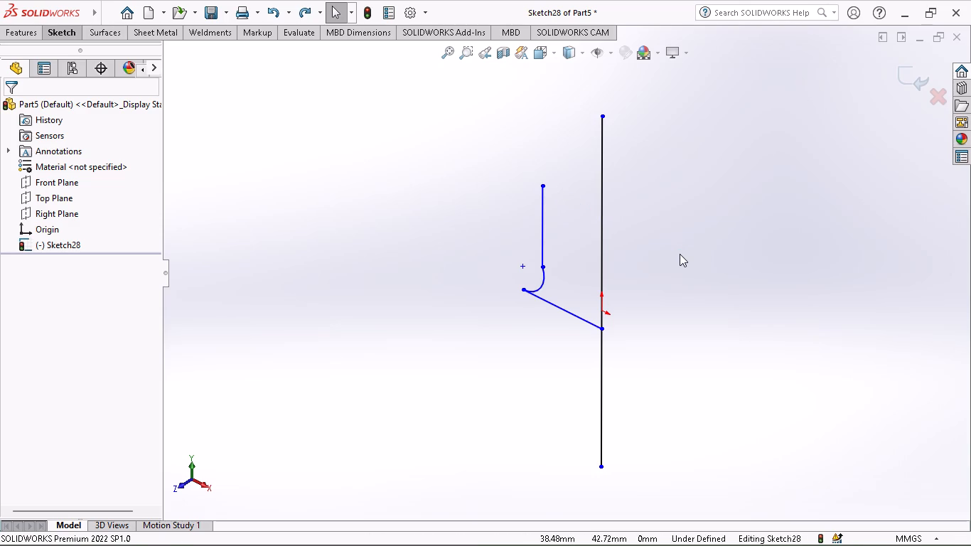
{"action": "key", "text": "ctrl+z"}
{"action": "key", "text": "ctrl+z"}
{"action": "key", "text": "ctrl+z"}
{"action": "key", "text": "ctrl+z"}
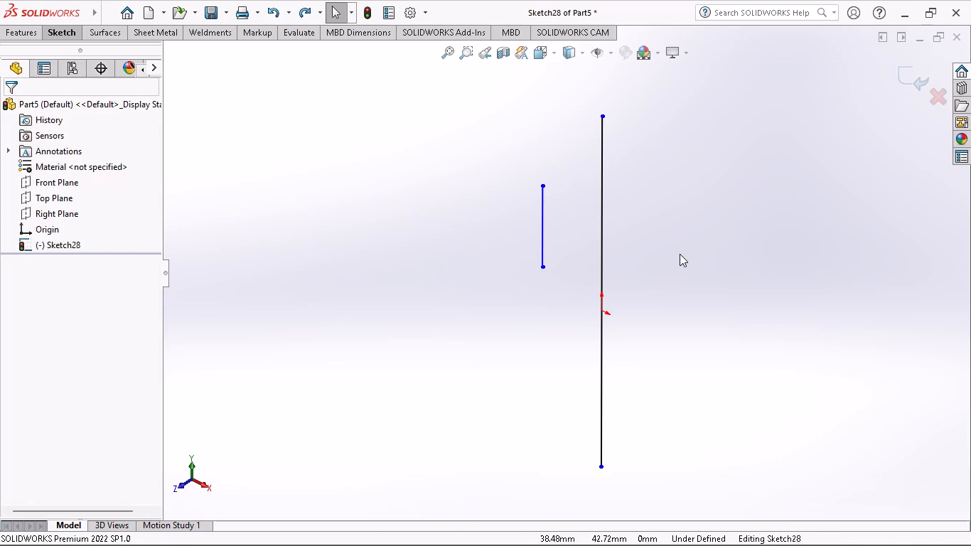
{"action": "key", "text": "ctrl+z"}
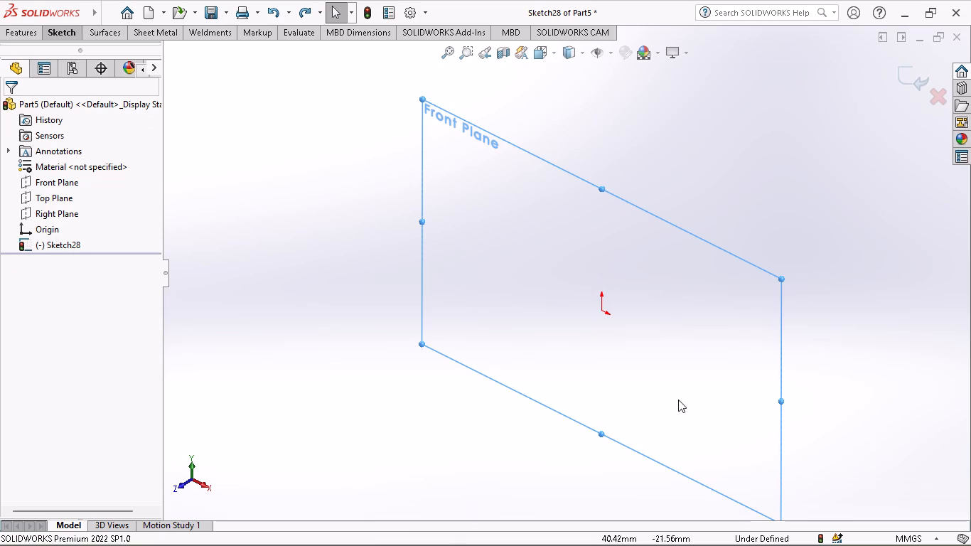
{"action": "middle_click_drag", "start_coordinate": [609, 403], "coordinate": [620, 249]}
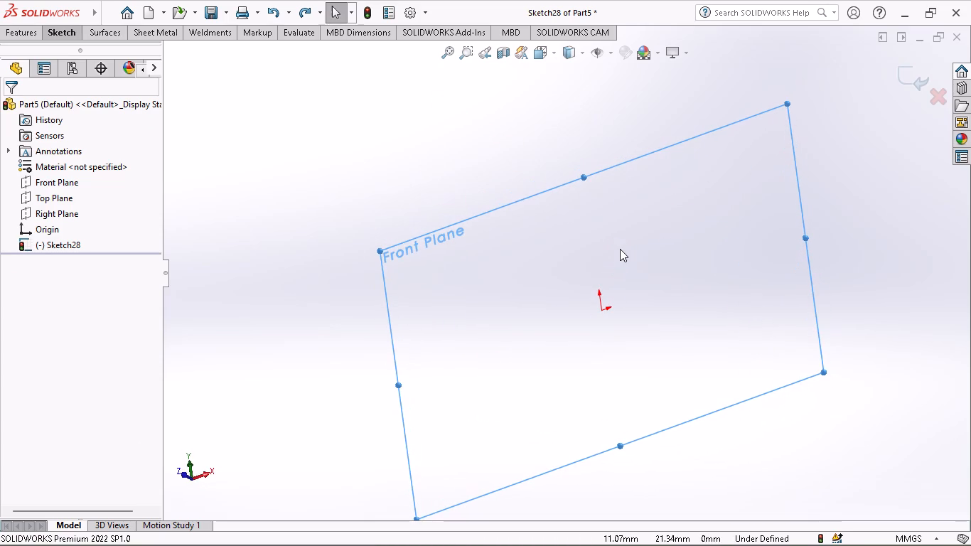
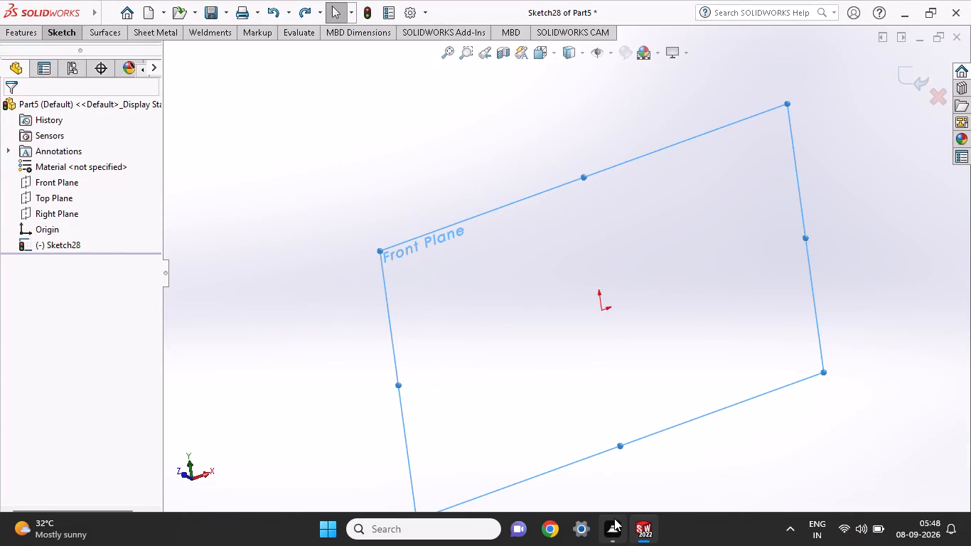
Switch to Part4 and sketch a circle about 46.6 mm in radius, centred on the origin, on the round boss's top face.
{"action": "left_click", "coordinate": [574, 447]}
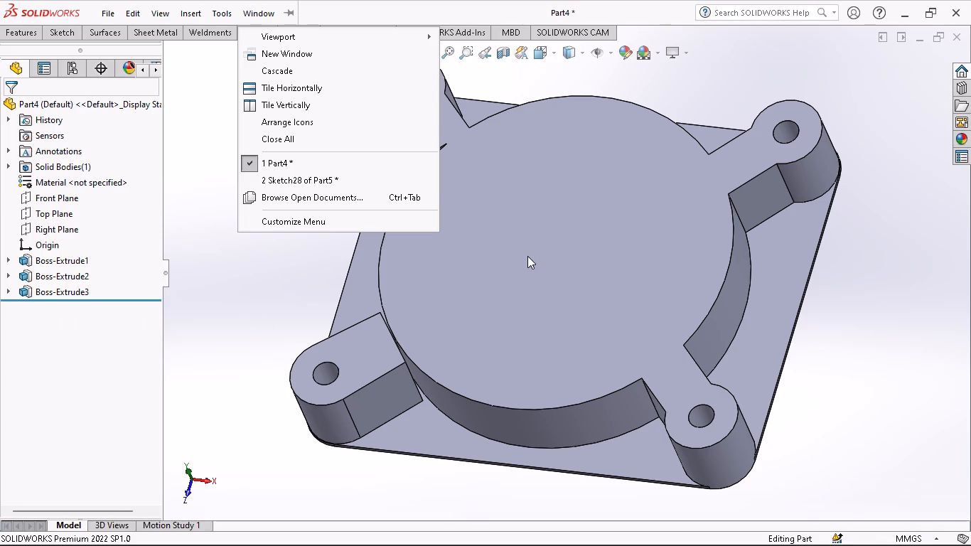
{"action": "left_click", "coordinate": [442, 223]}
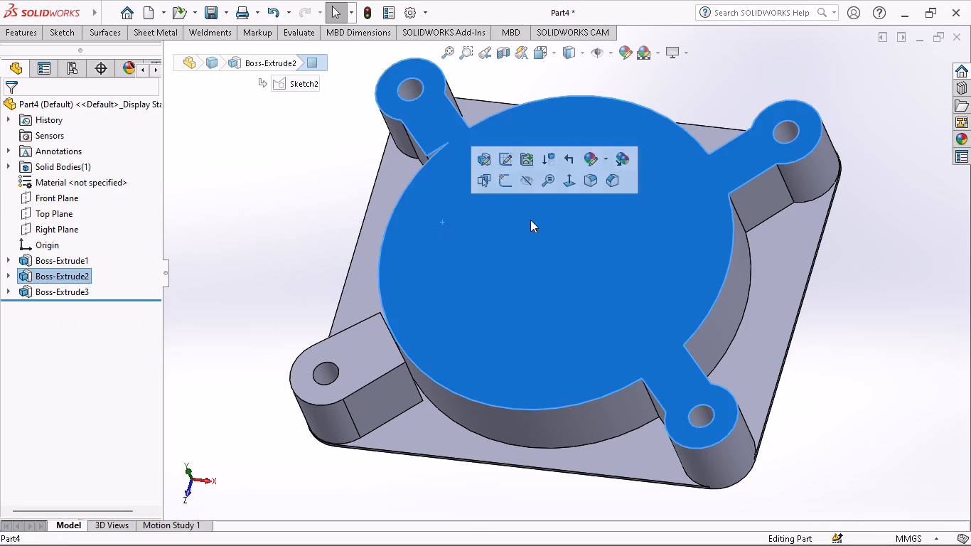
{"action": "left_click", "coordinate": [503, 186]}
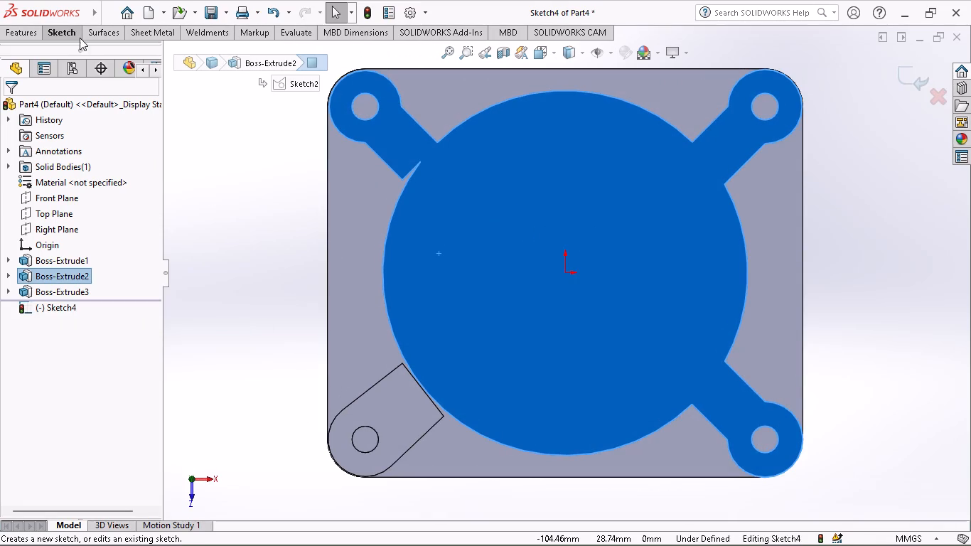
{"action": "left_click", "coordinate": [75, 36]}
{"action": "left_click", "coordinate": [124, 53]}
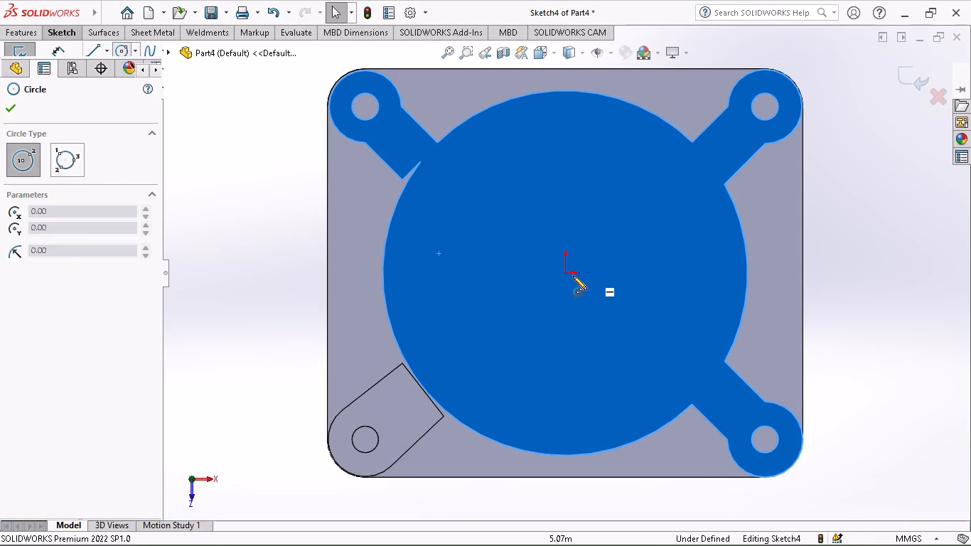
{"action": "left_click", "coordinate": [564, 273]}
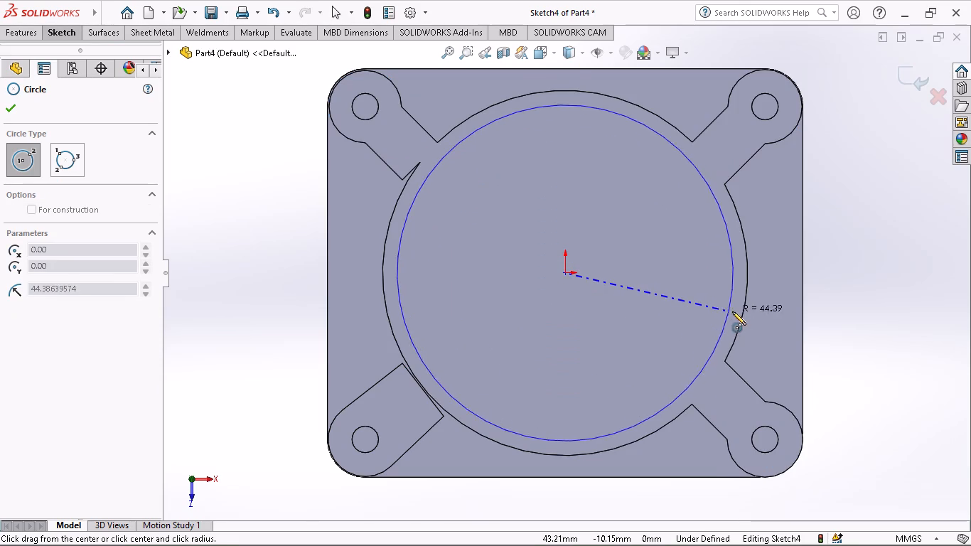
{"action": "left_click", "coordinate": [737, 311]}
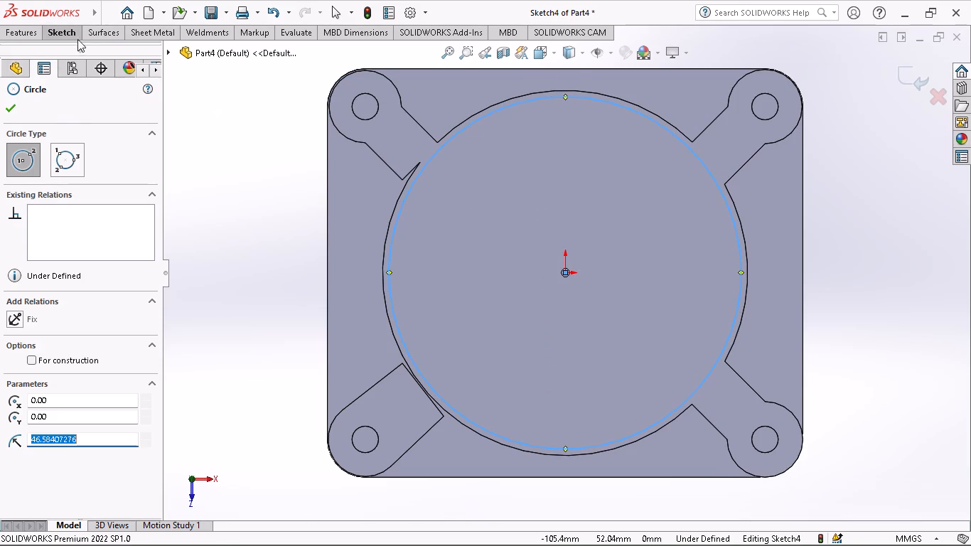
Cut-extrude the circle into the round boss with a blind depth of 19 mm.
{"action": "left_click", "coordinate": [30, 34]}
{"action": "left_click", "coordinate": [225, 87]}
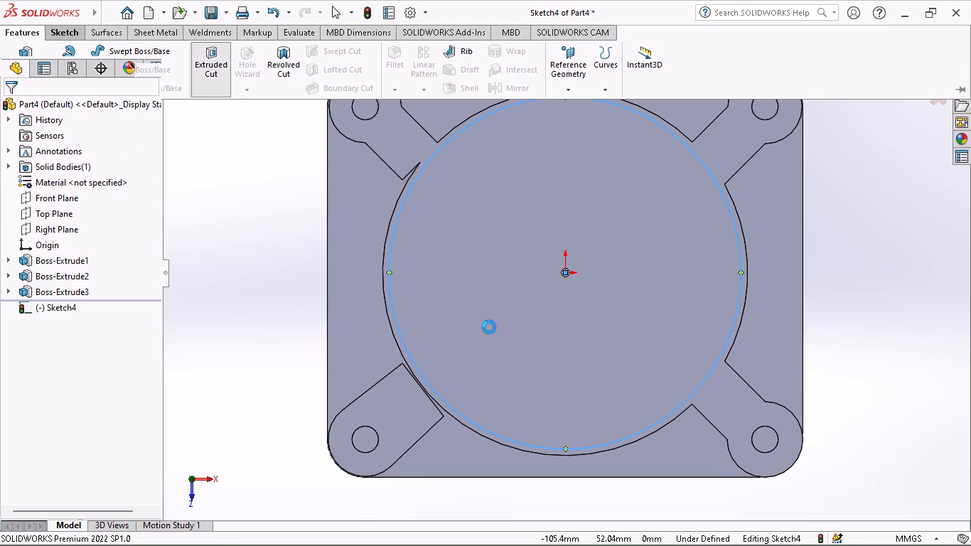
{"action": "middle_click_drag", "start_coordinate": [575, 328], "coordinate": [593, 277]}
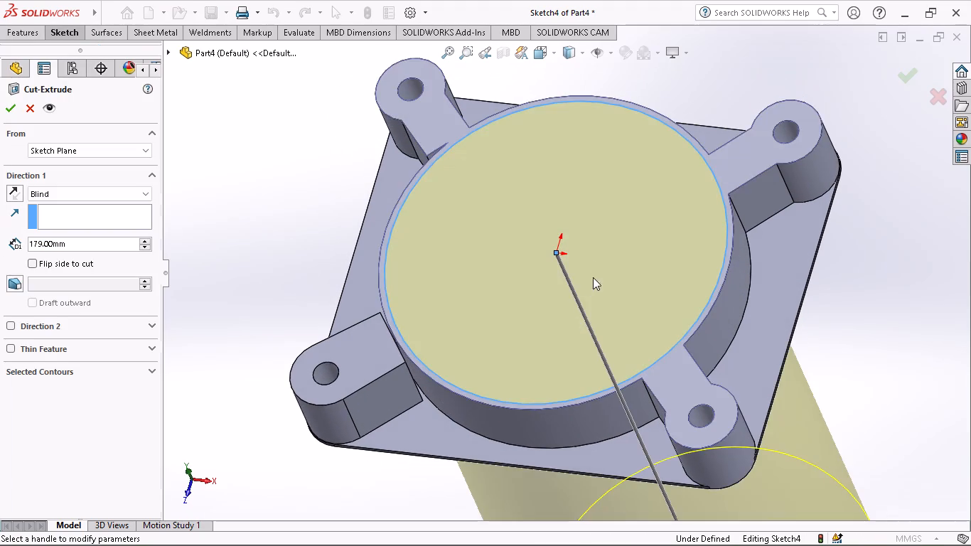
{"action": "middle_click_drag", "start_coordinate": [593, 277], "coordinate": [550, 328]}
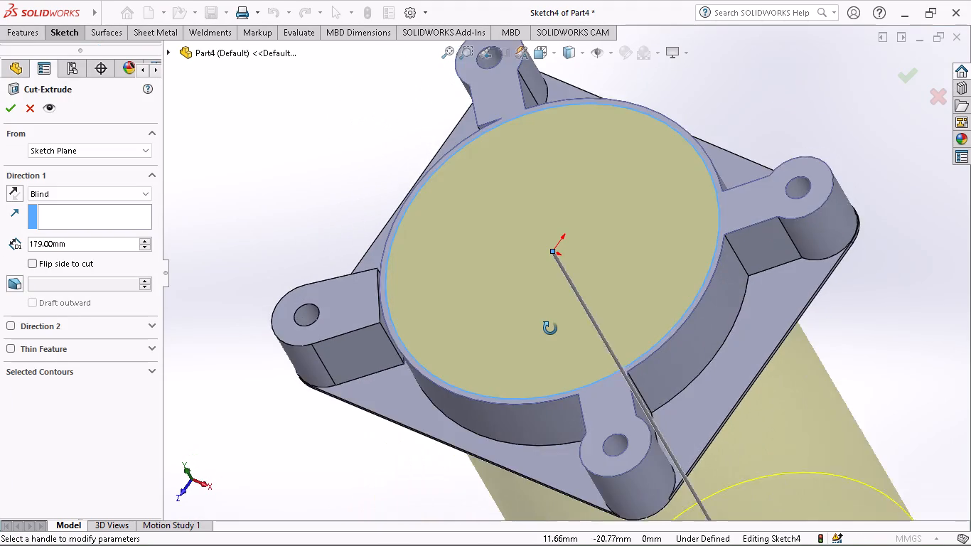
{"action": "middle_click_drag", "start_coordinate": [550, 328], "coordinate": [549, 328]}
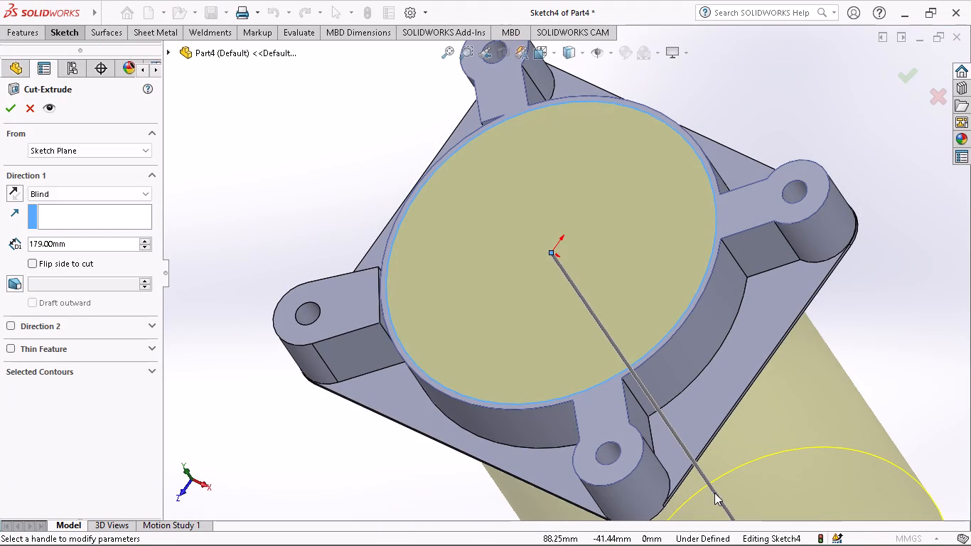
{"action": "left_click", "coordinate": [72, 239]}
{"action": "left_click_drag", "start_coordinate": [39, 242], "coordinate": [0, 243]}
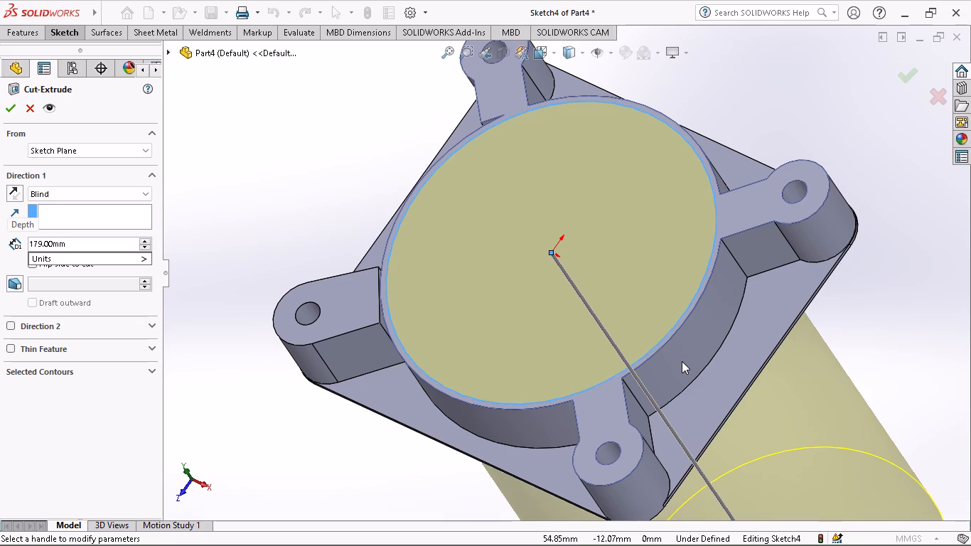
{"action": "scroll", "coordinate": [682, 361], "scroll_direction": "up", "scroll_amount": 4, "text": "ctrl"}
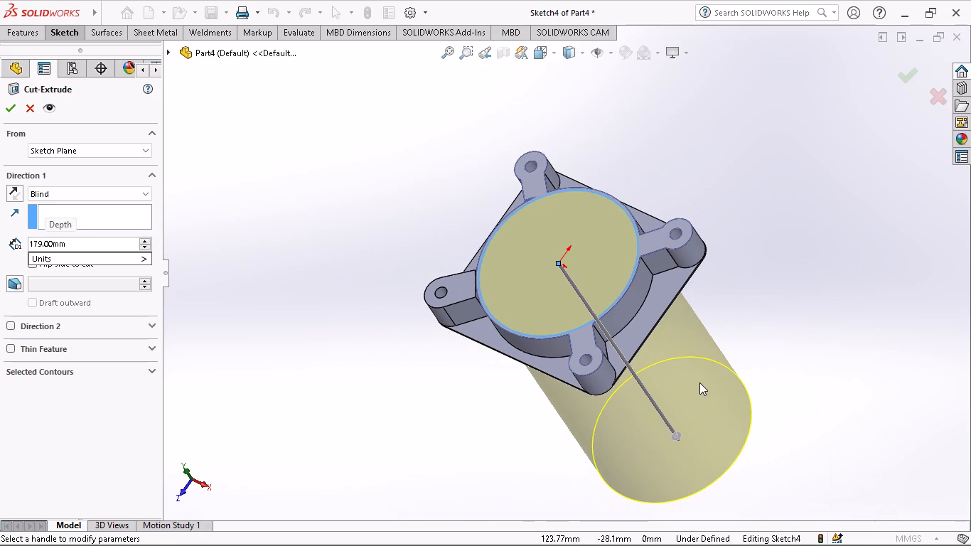
{"action": "left_click", "coordinate": [676, 442]}
{"action": "left_click_drag", "start_coordinate": [707, 380], "coordinate": [577, 272]}
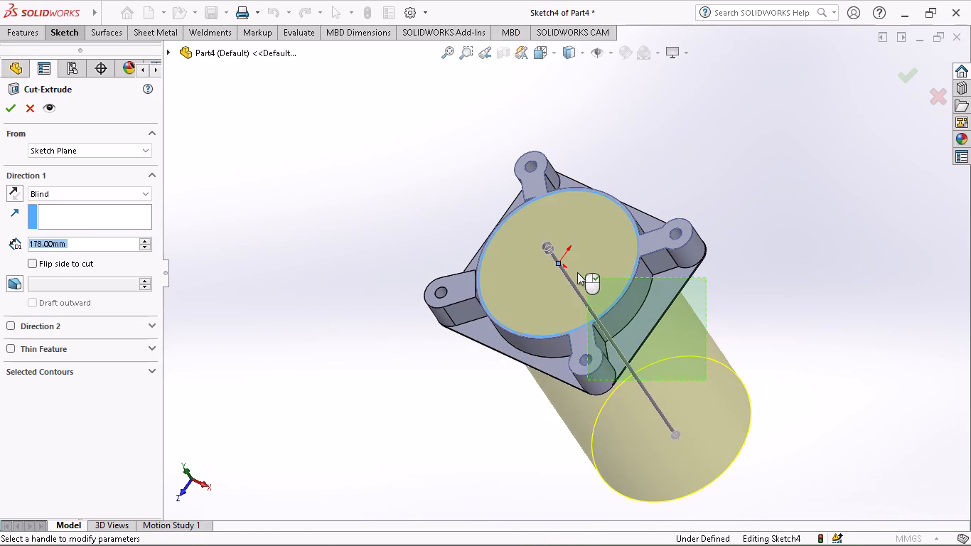
{"action": "left_click_drag", "start_coordinate": [577, 272], "coordinate": [611, 343]}
{"action": "left_click_drag", "start_coordinate": [670, 439], "coordinate": [670, 431]}
{"action": "left_click_drag", "start_coordinate": [655, 401], "coordinate": [650, 390]}
{"action": "left_click_drag", "start_coordinate": [641, 375], "coordinate": [592, 310]}
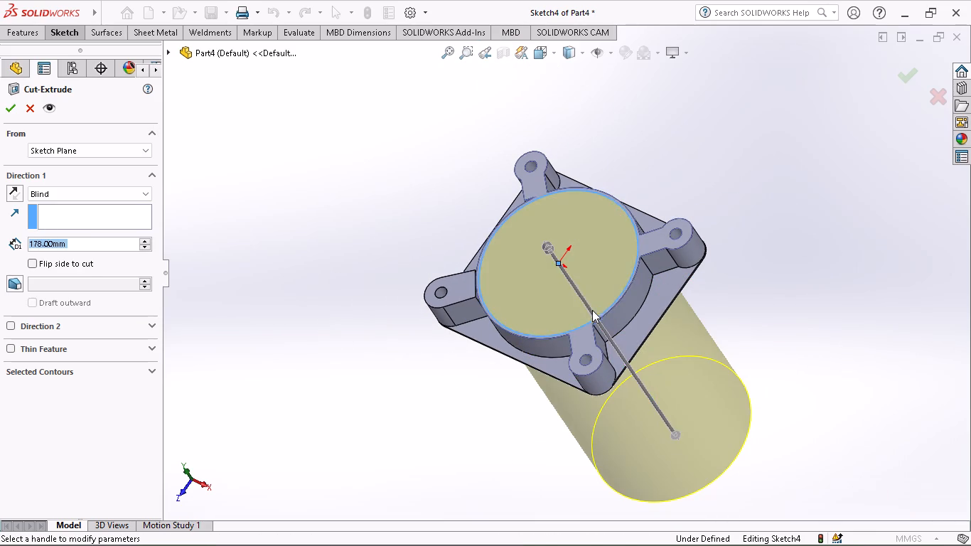
{"action": "left_click_drag", "start_coordinate": [592, 310], "coordinate": [581, 294]}
{"action": "left_click_drag", "start_coordinate": [680, 437], "coordinate": [623, 343]}
{"action": "left_click", "coordinate": [623, 342]}
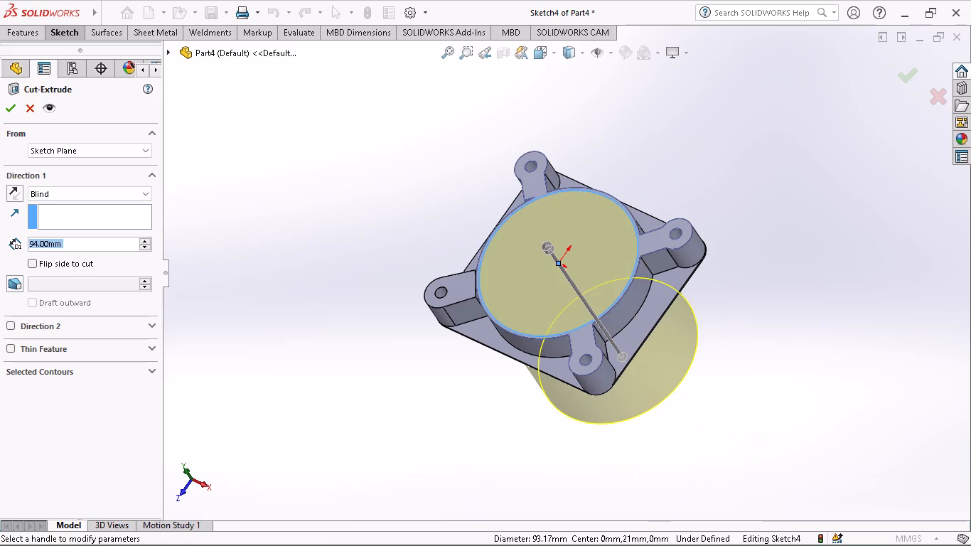
{"action": "left_click_drag", "start_coordinate": [610, 317], "coordinate": [582, 264]}
{"action": "left_click_drag", "start_coordinate": [621, 355], "coordinate": [611, 338]}
{"action": "left_click_drag", "start_coordinate": [606, 332], "coordinate": [600, 316]}
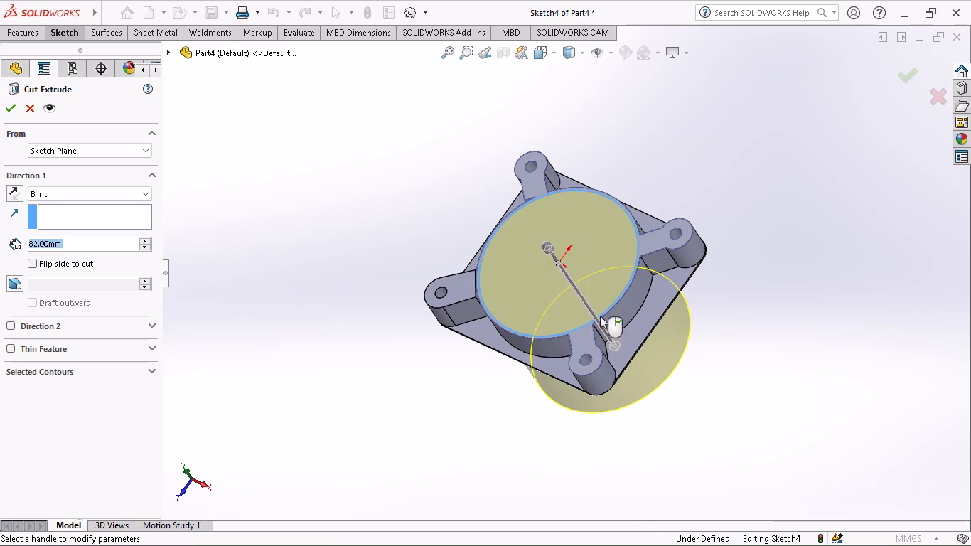
{"action": "left_click_drag", "start_coordinate": [600, 316], "coordinate": [589, 291]}
{"action": "middle_click_drag", "start_coordinate": [697, 477], "coordinate": [676, 318]}
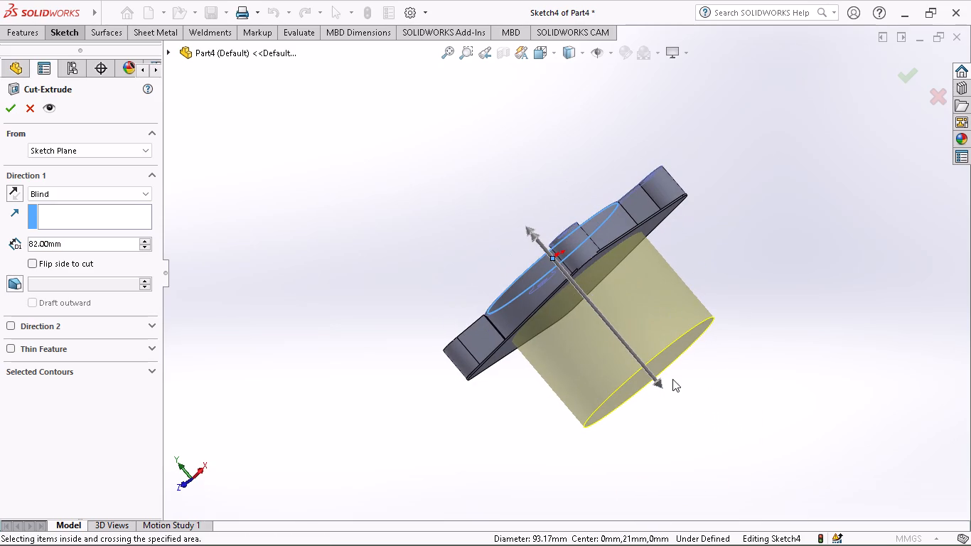
{"action": "left_click_drag", "start_coordinate": [665, 388], "coordinate": [559, 280]}
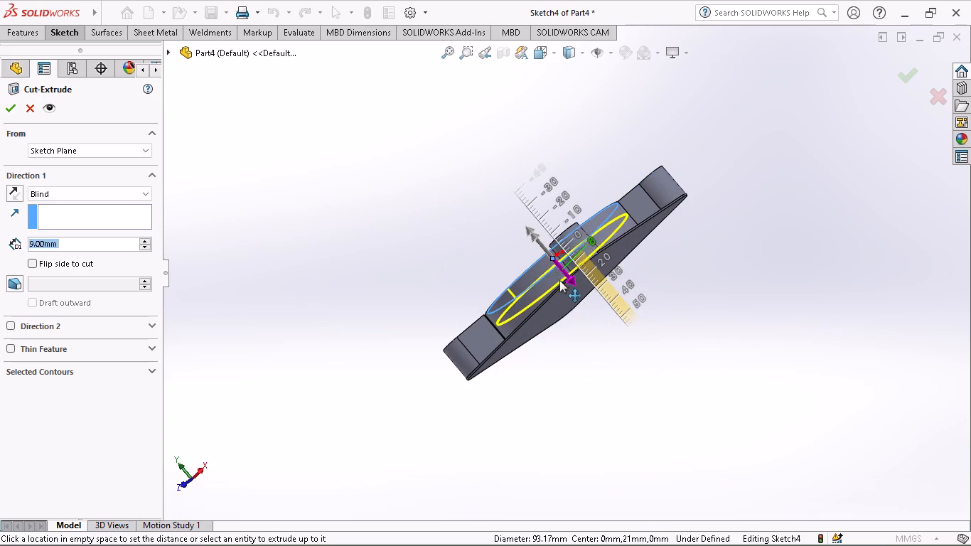
{"action": "left_click_drag", "start_coordinate": [559, 280], "coordinate": [562, 284]}
{"action": "middle_click_drag", "start_coordinate": [574, 304], "coordinate": [592, 314]}
{"action": "left_click_drag", "start_coordinate": [575, 289], "coordinate": [582, 296]}
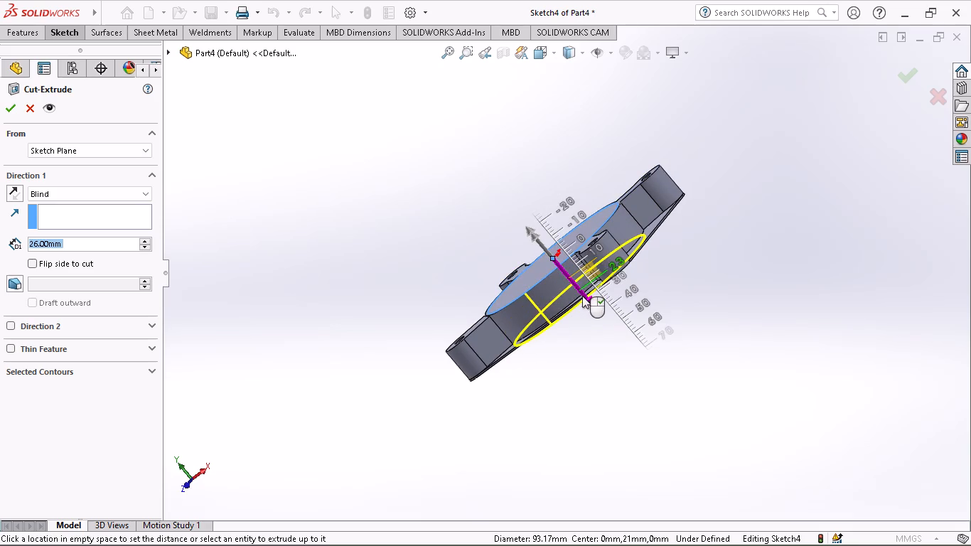
{"action": "left_click_drag", "start_coordinate": [582, 296], "coordinate": [578, 284]}
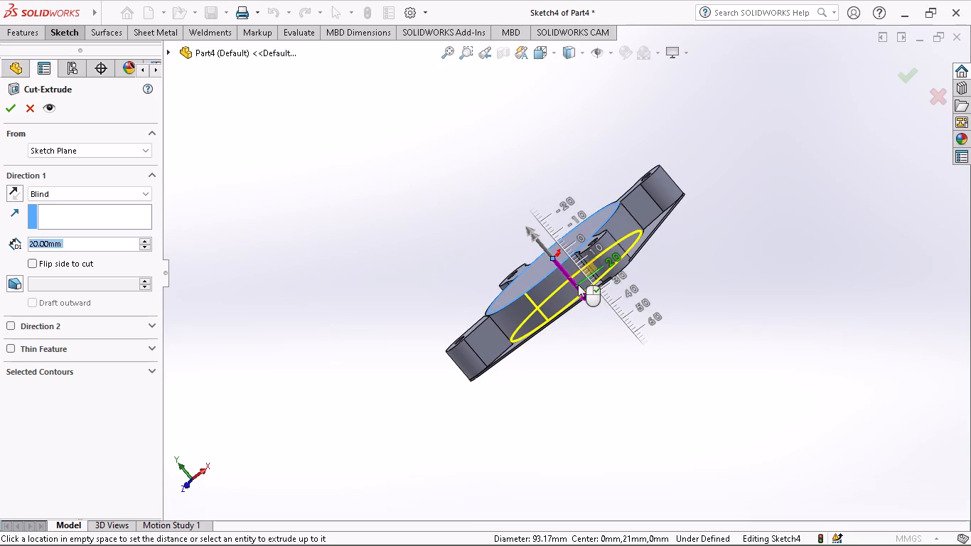
{"action": "left_click_drag", "start_coordinate": [578, 284], "coordinate": [578, 282]}
{"action": "left_click", "coordinate": [578, 282]}
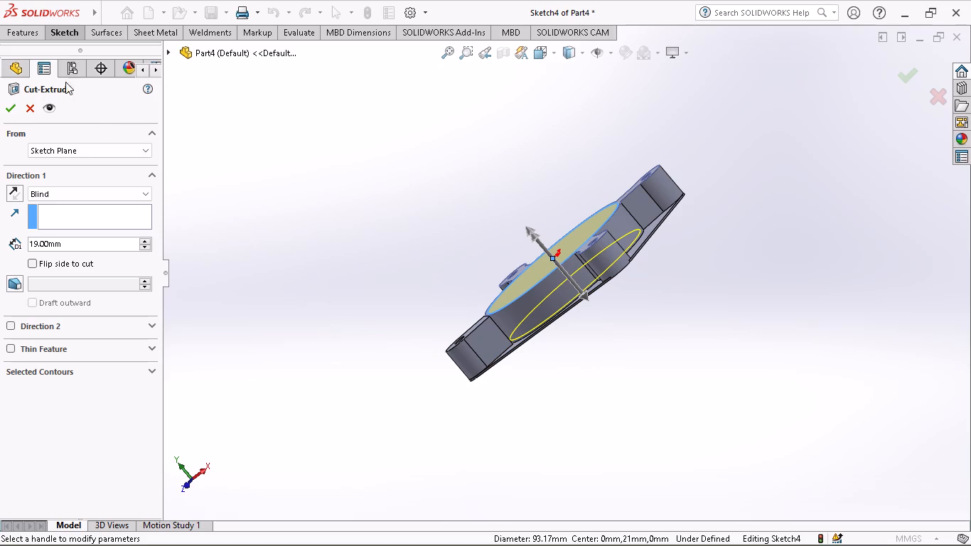
{"action": "left_click", "coordinate": [9, 107]}
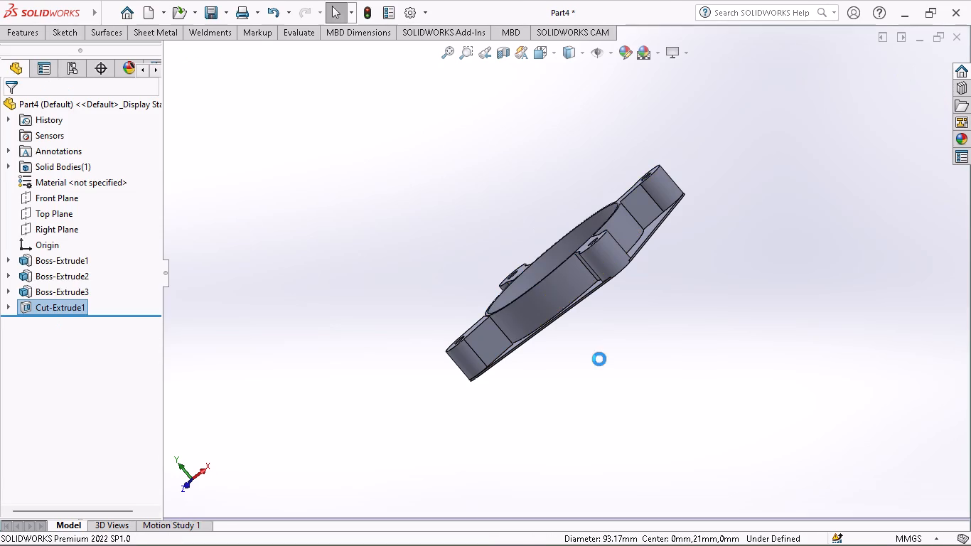
On the base plate's top face, sketch two corner rectangles about 14 by 30 mm and 15 by 30 mm, from the left and right edges to the round wall.
{"action": "middle_click_drag", "start_coordinate": [580, 282], "coordinate": [647, 355]}
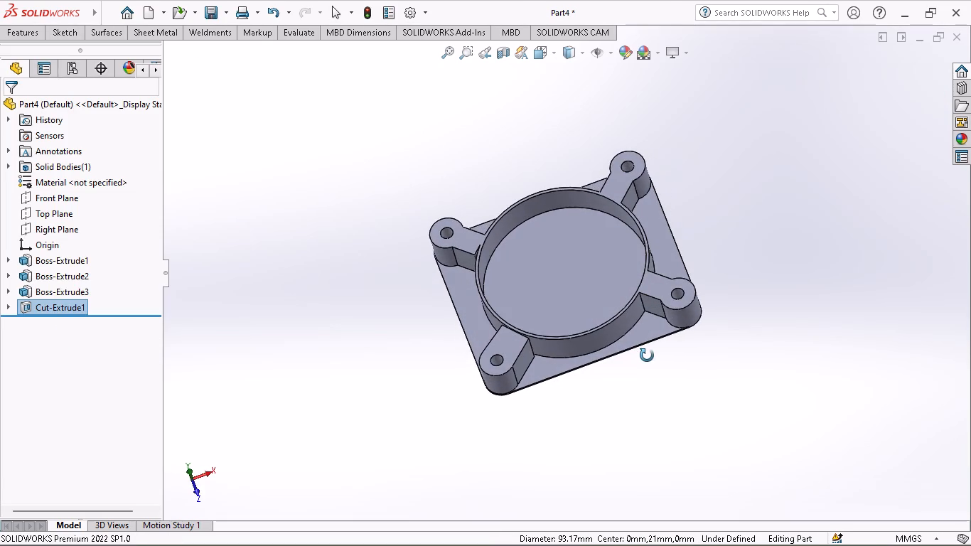
{"action": "middle_click_drag", "start_coordinate": [647, 355], "coordinate": [645, 377]}
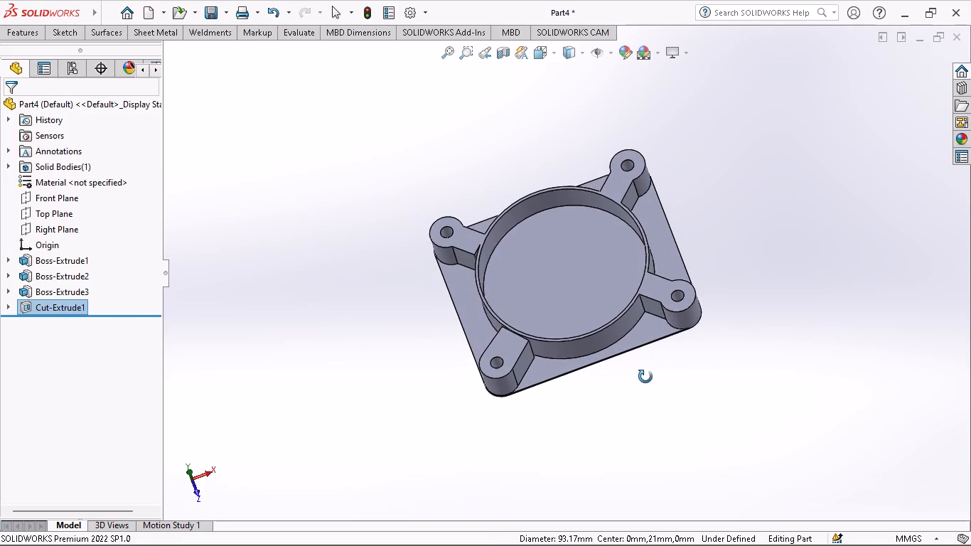
{"action": "middle_click_drag", "start_coordinate": [645, 377], "coordinate": [663, 491]}
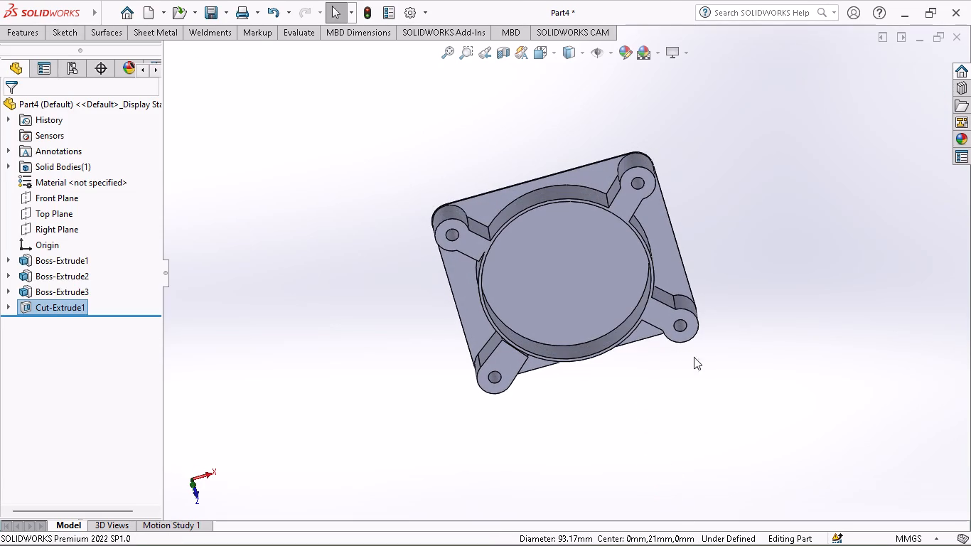
{"action": "left_click", "coordinate": [659, 240]}
{"action": "left_click", "coordinate": [722, 200]}
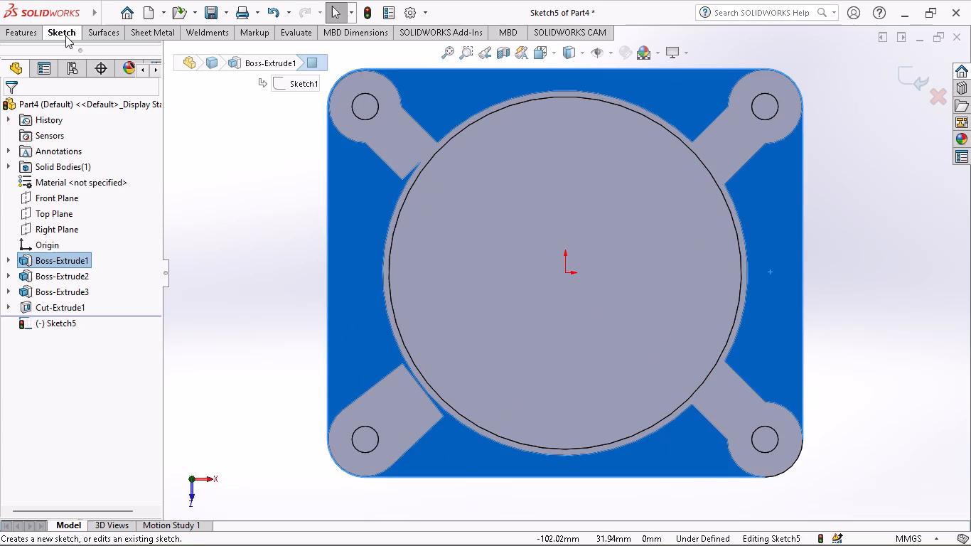
{"action": "left_click", "coordinate": [65, 36]}
{"action": "left_click", "coordinate": [100, 73]}
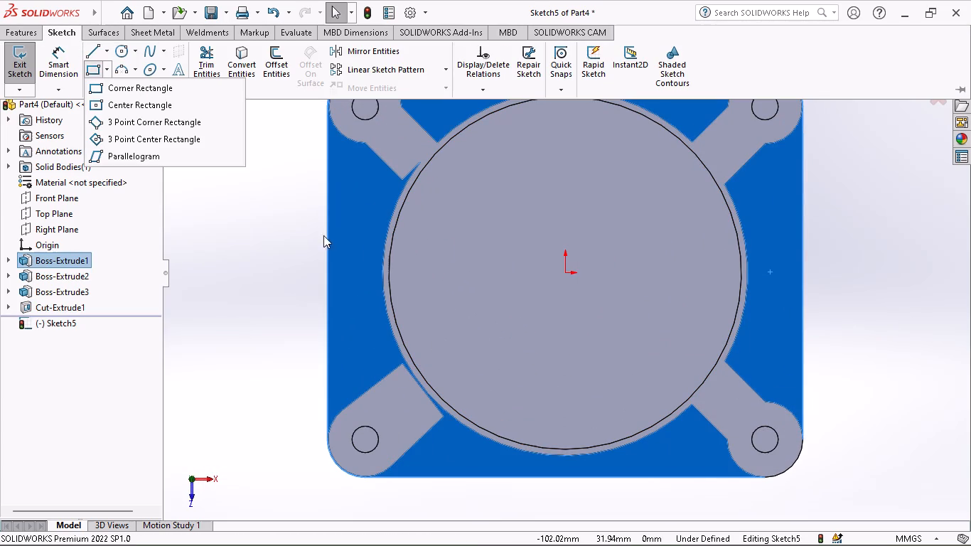
{"action": "left_click", "coordinate": [145, 88]}
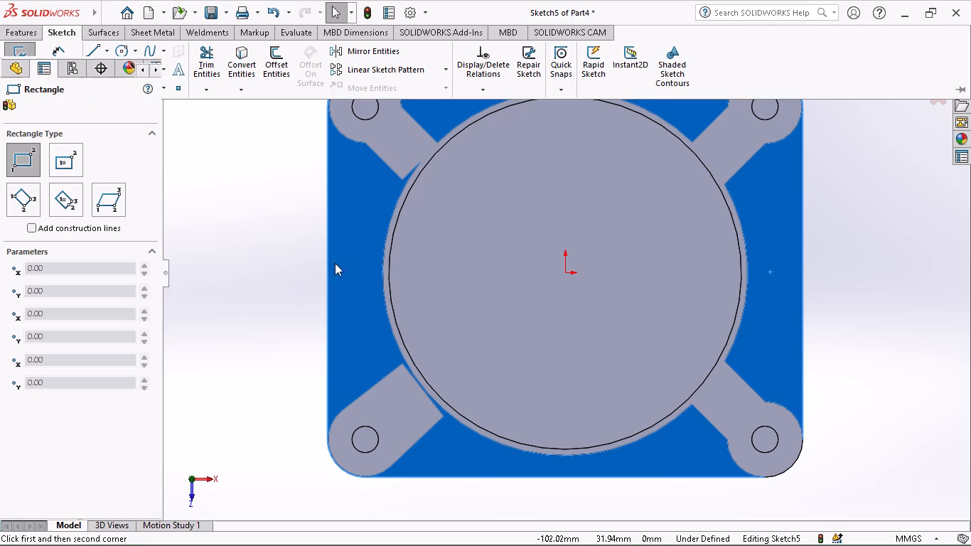
{"action": "left_click", "coordinate": [329, 214]}
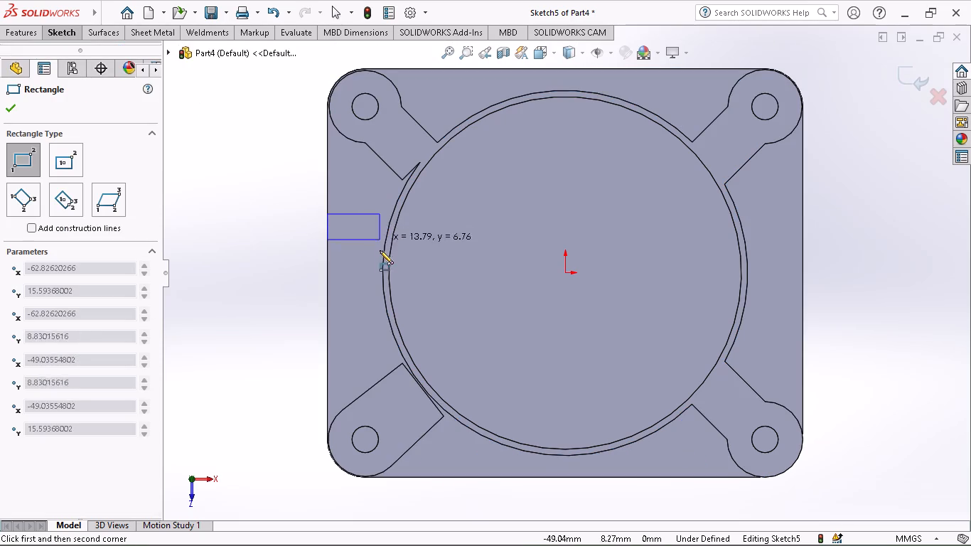
{"action": "left_click", "coordinate": [382, 326]}
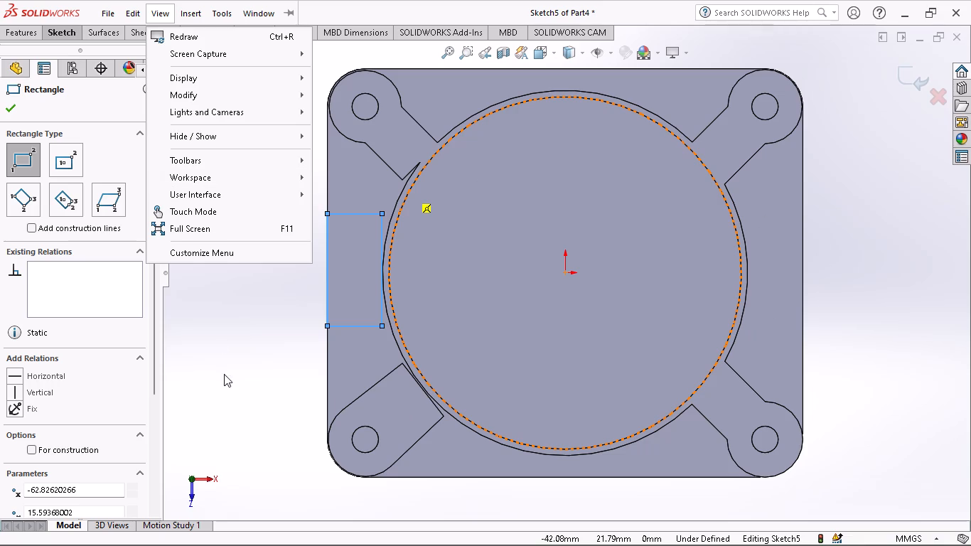
{"action": "left_click", "coordinate": [11, 154]}
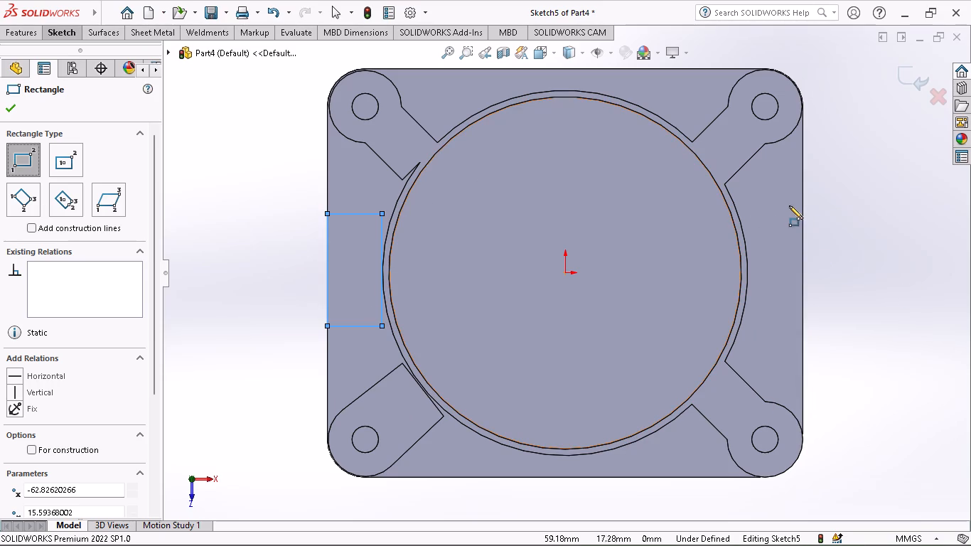
{"action": "left_click", "coordinate": [803, 212]}
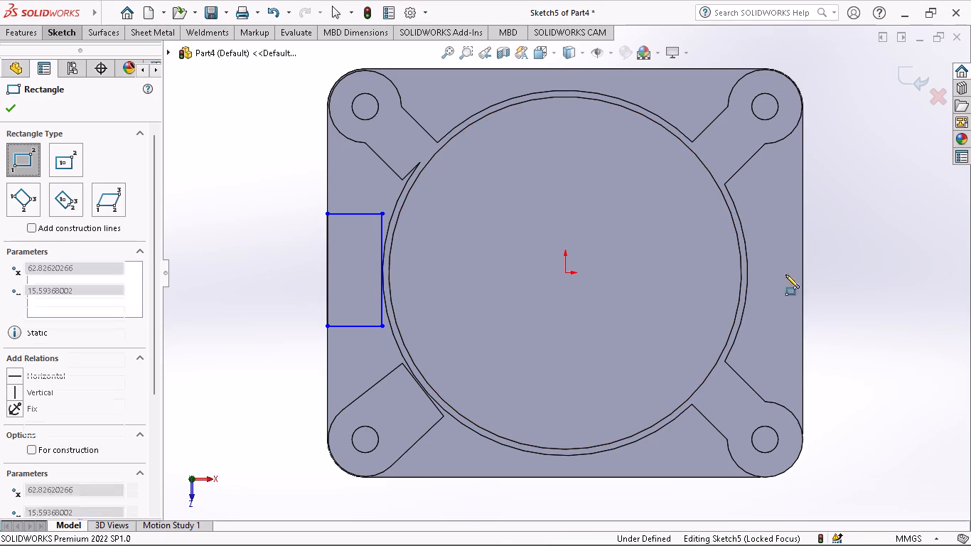
{"action": "left_click", "coordinate": [747, 327]}
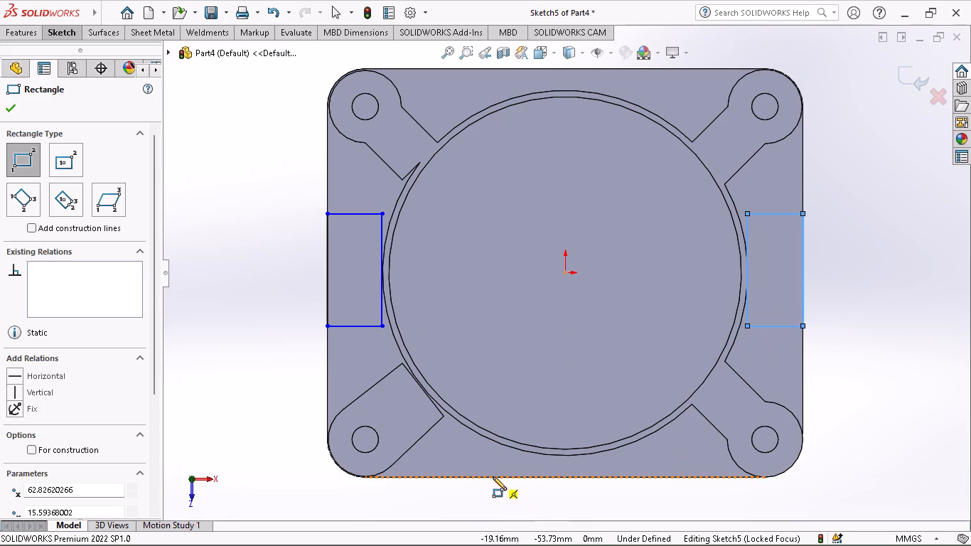
Sketch two shallow corner rectangles, about 6 mm deep, from the plate's lower and upper edges to the round wall.
{"action": "left_click", "coordinate": [493, 476]}
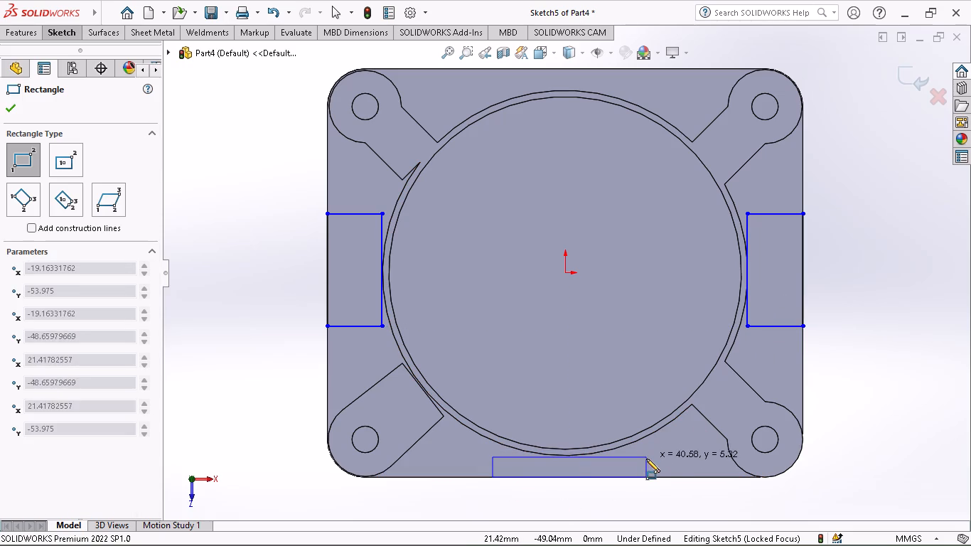
{"action": "left_click", "coordinate": [645, 454]}
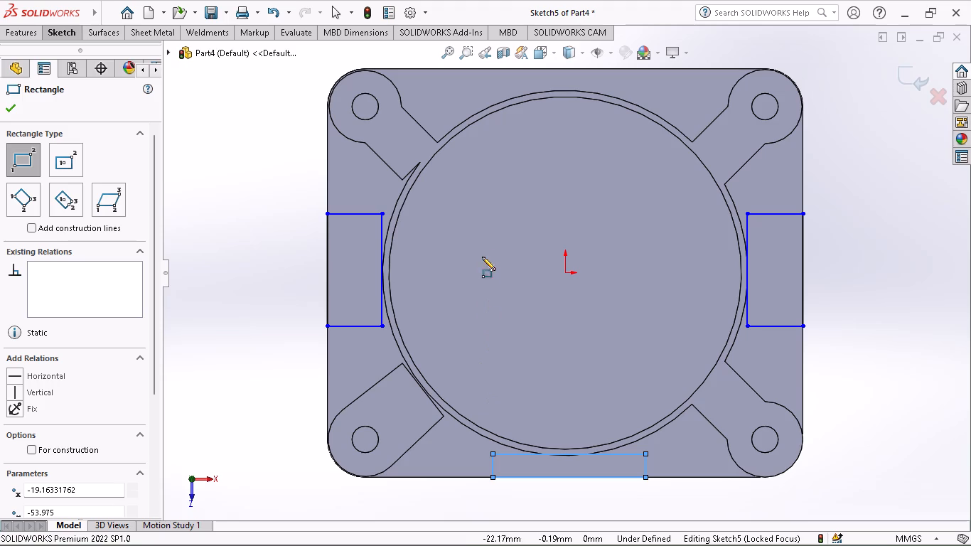
{"action": "left_click", "coordinate": [485, 69]}
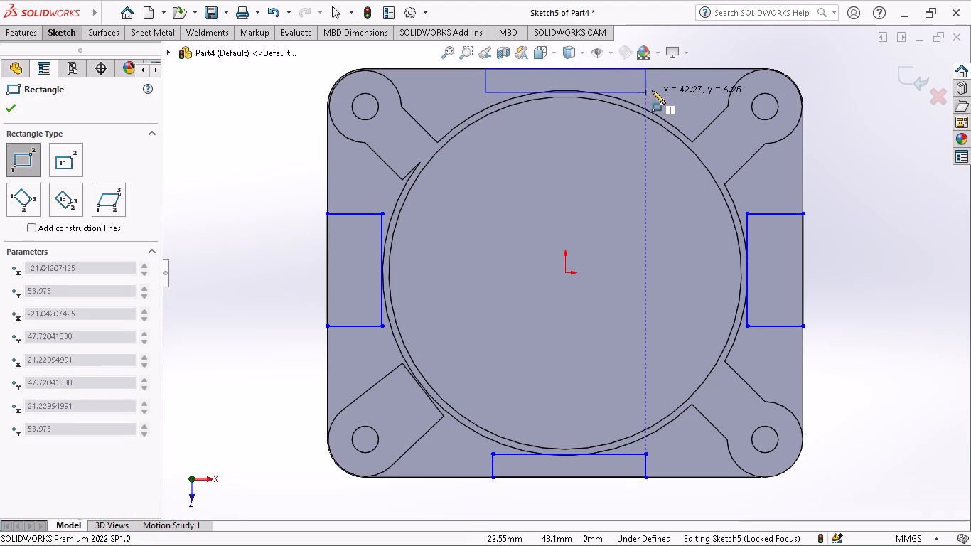
{"action": "left_click", "coordinate": [660, 87]}
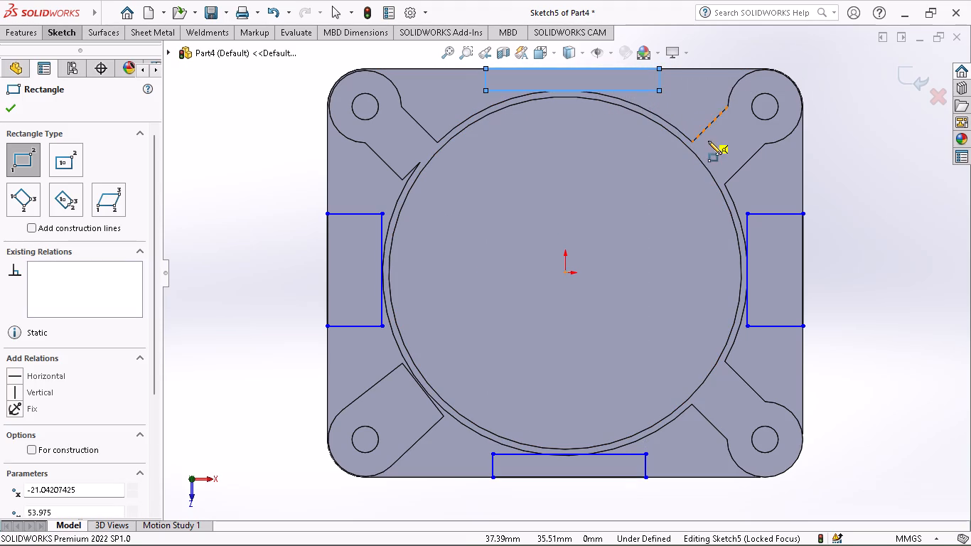
{"action": "right_click", "coordinate": [687, 106]}
{"action": "left_click", "coordinate": [707, 122]}
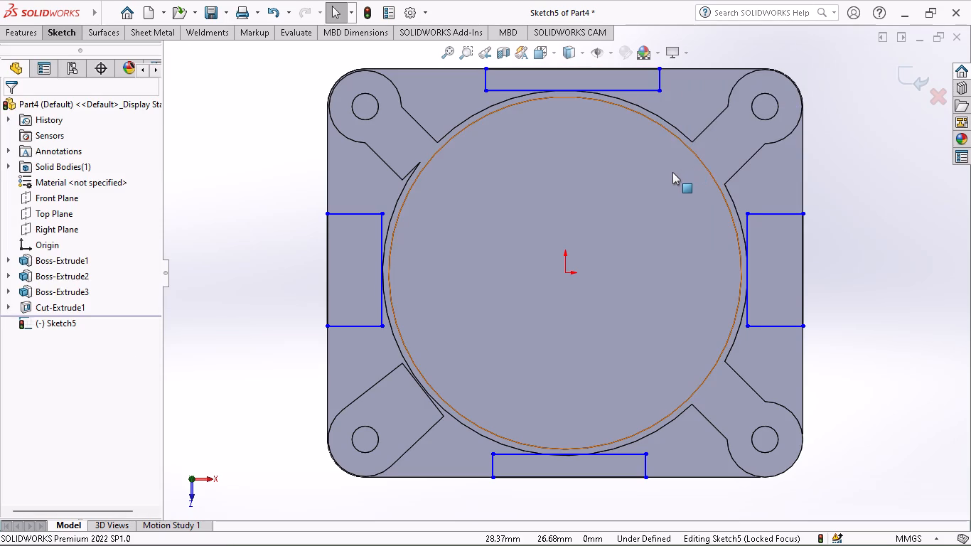
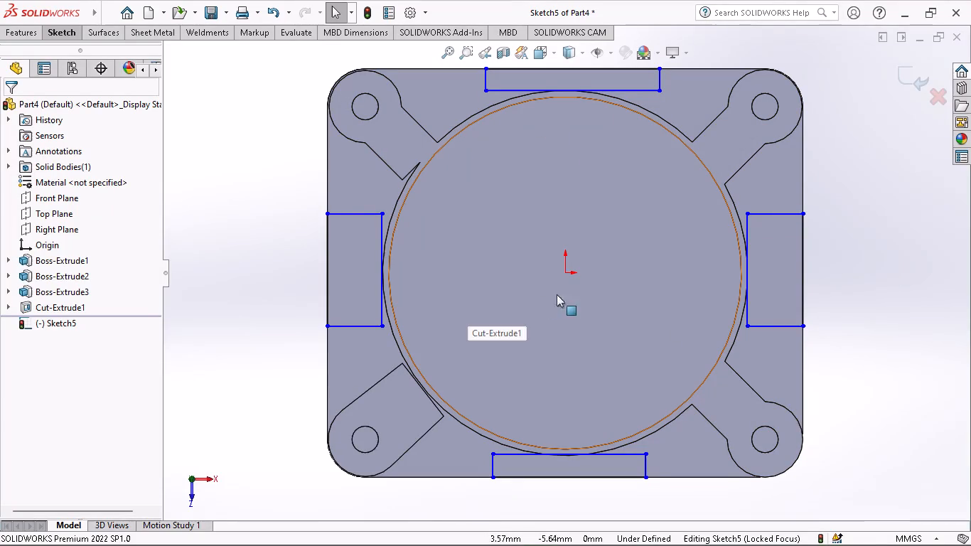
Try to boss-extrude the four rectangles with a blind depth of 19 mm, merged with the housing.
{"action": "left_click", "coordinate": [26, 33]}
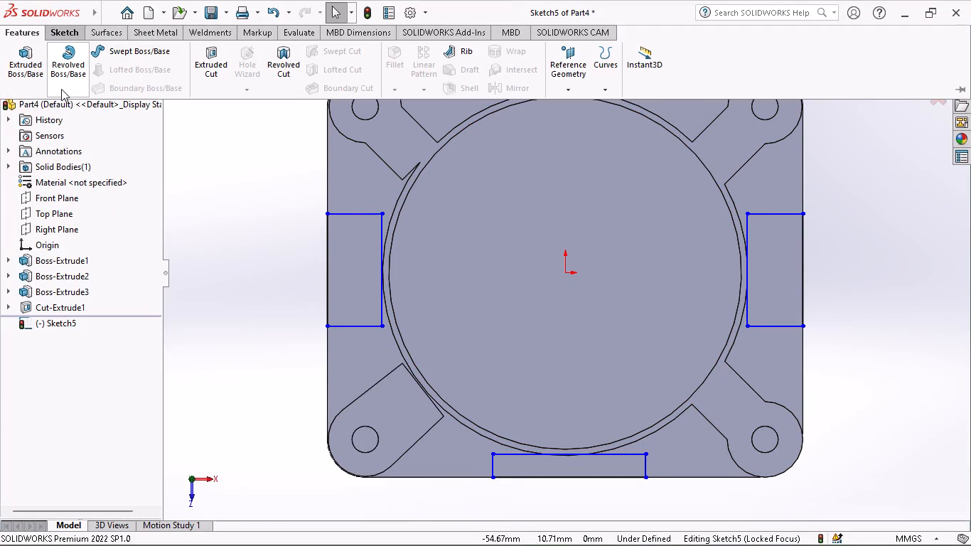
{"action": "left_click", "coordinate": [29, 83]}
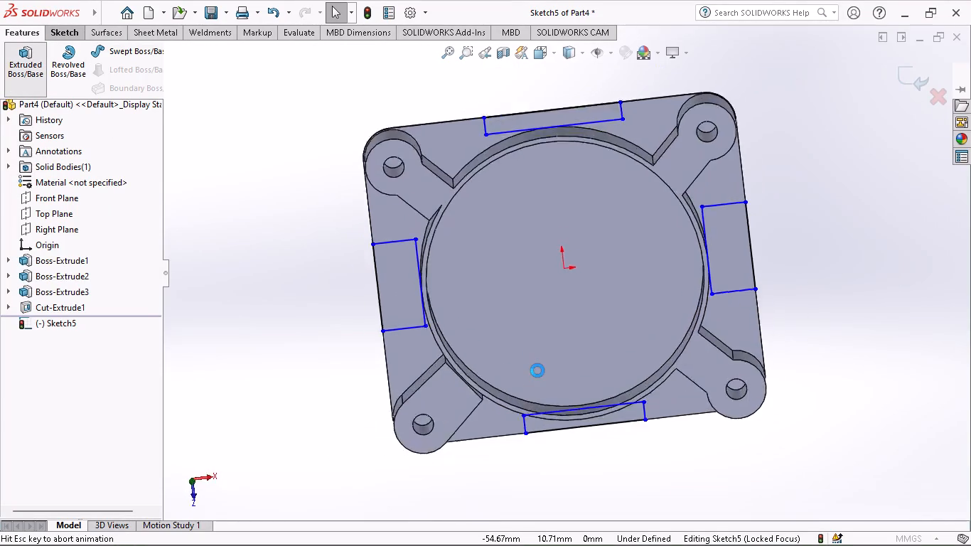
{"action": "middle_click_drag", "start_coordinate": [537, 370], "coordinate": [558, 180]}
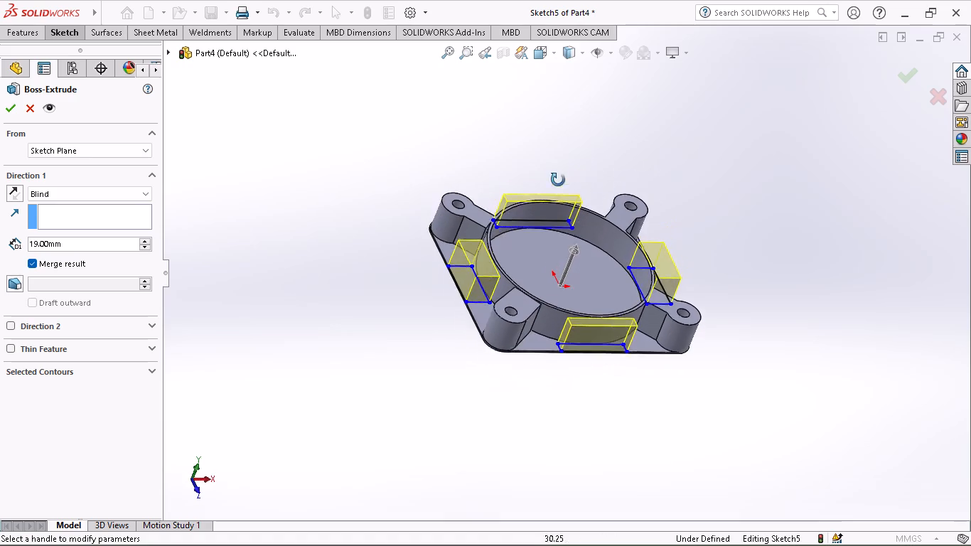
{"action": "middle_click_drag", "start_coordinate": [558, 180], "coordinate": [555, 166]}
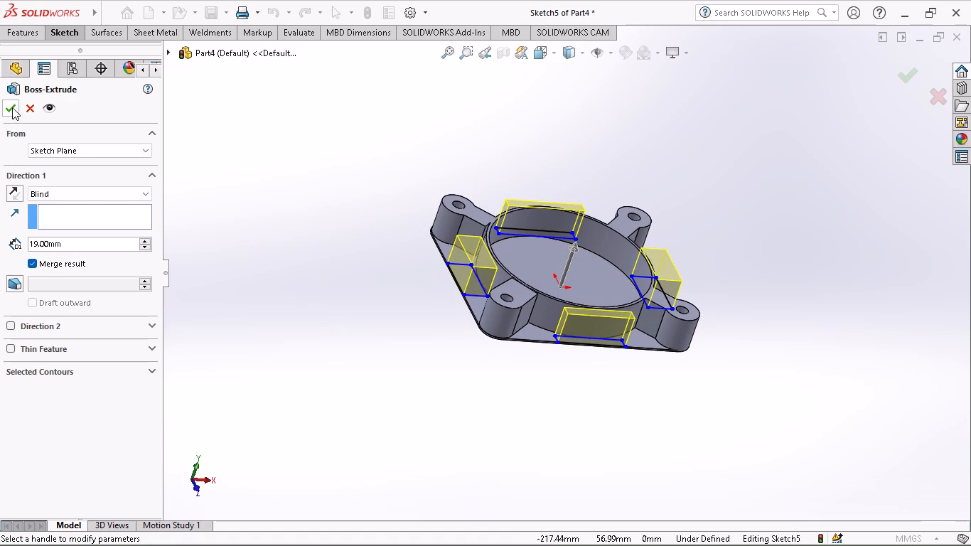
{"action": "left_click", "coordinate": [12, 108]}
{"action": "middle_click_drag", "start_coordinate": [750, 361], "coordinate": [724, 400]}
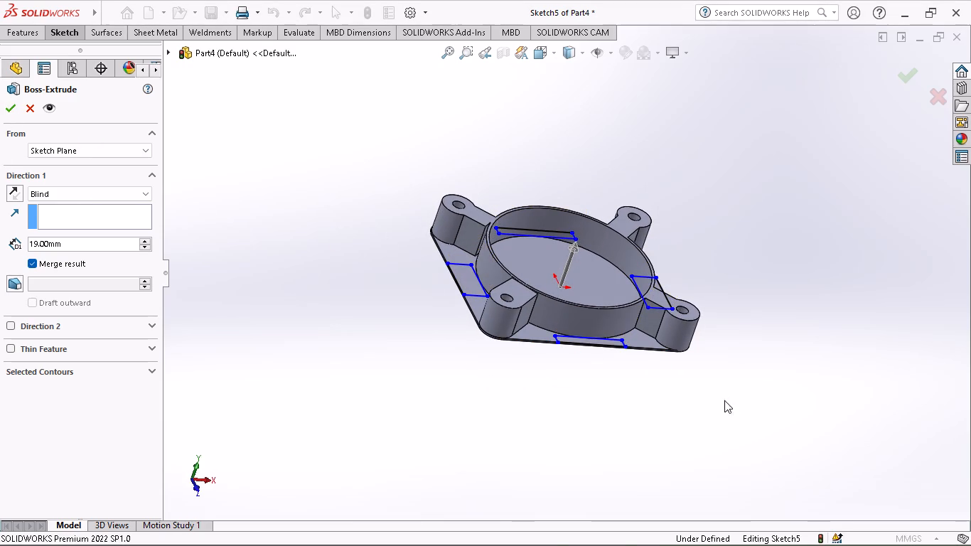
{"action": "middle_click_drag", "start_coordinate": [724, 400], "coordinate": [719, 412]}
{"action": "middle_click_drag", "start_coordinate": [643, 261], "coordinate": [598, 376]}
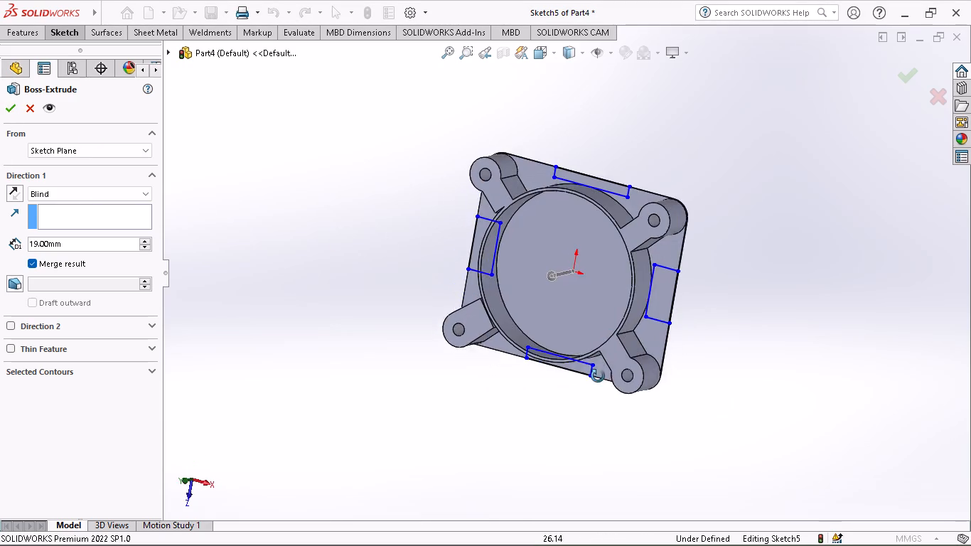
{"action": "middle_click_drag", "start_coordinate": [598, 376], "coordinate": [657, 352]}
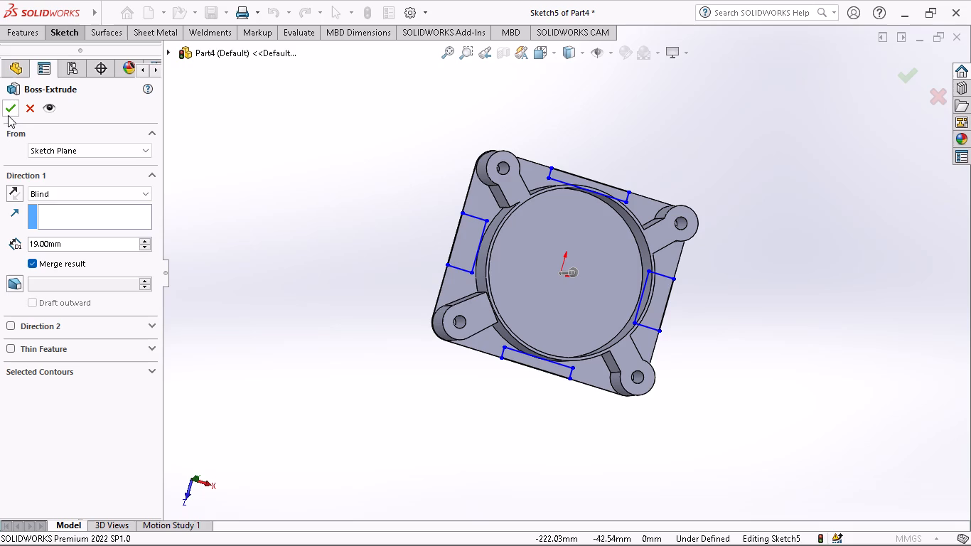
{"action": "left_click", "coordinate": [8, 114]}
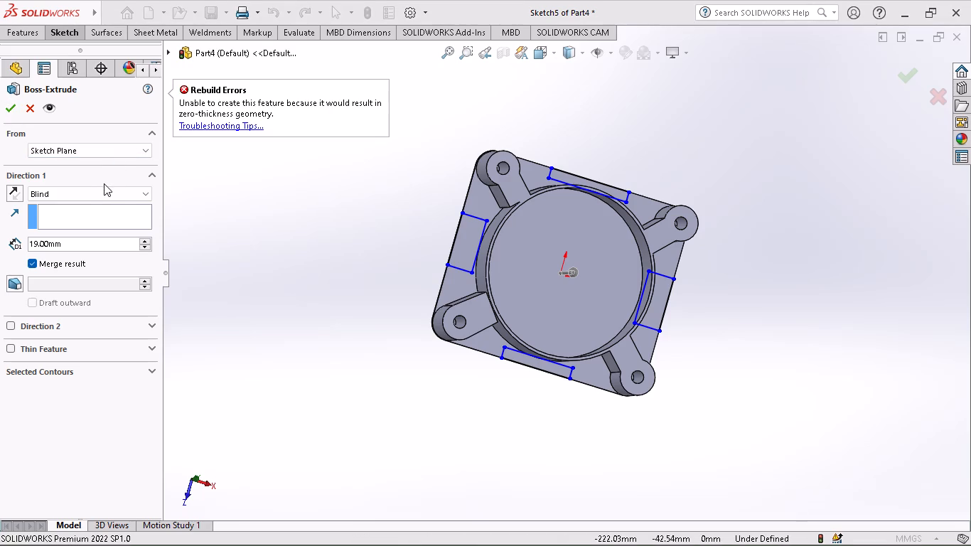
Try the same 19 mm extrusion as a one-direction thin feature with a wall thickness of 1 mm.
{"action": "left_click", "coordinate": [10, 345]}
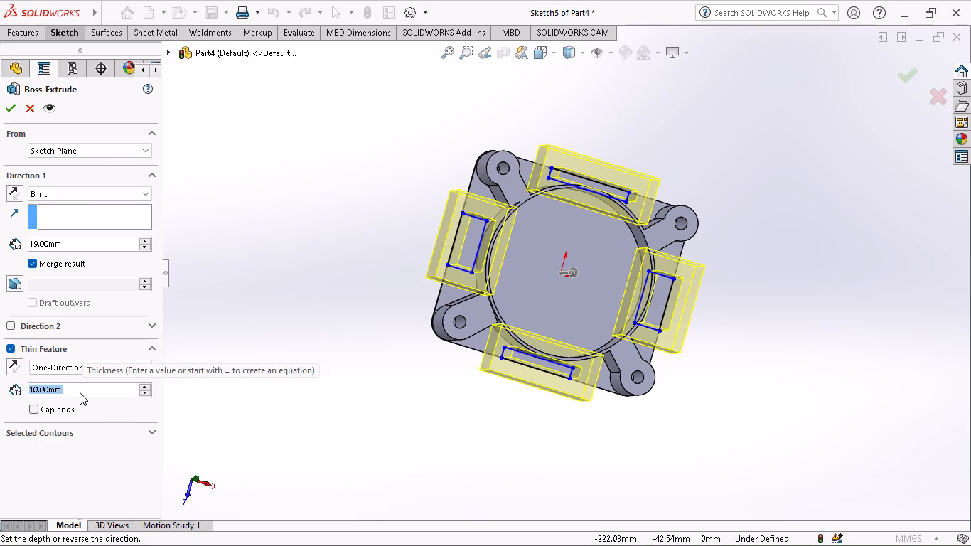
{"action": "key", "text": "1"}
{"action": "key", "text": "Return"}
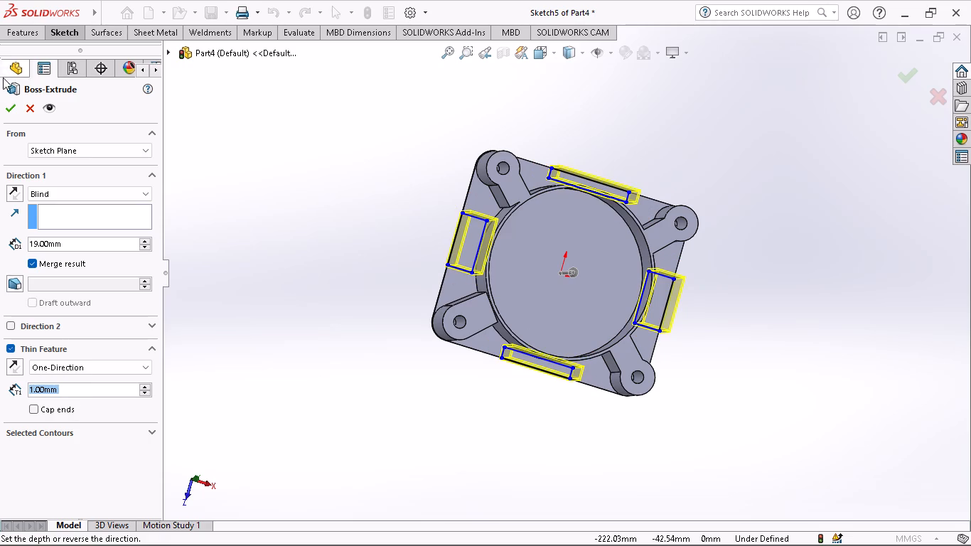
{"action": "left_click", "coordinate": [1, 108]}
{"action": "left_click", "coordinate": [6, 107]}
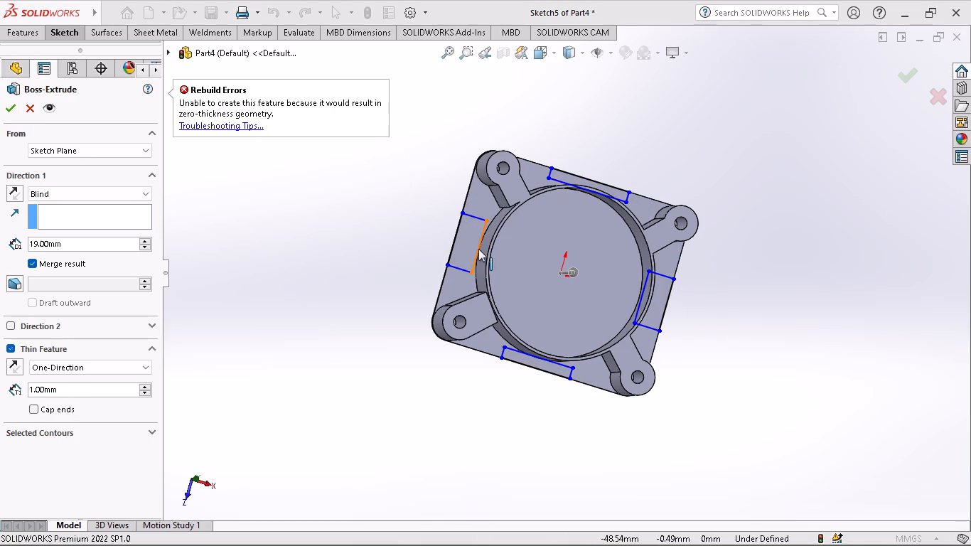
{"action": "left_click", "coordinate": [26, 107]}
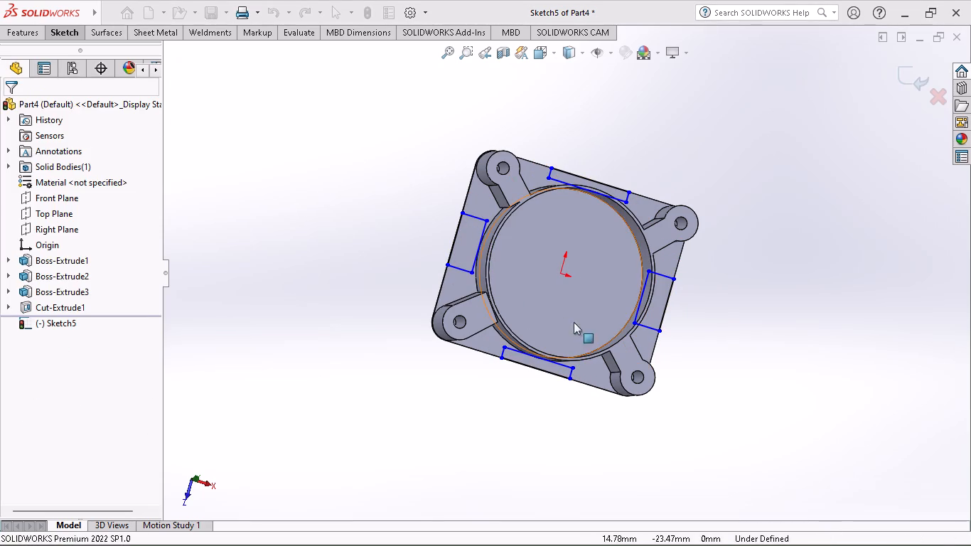
Undo the four rectangles and the sketch holding them on the base plate's top face.
{"action": "left_click", "coordinate": [478, 250]}
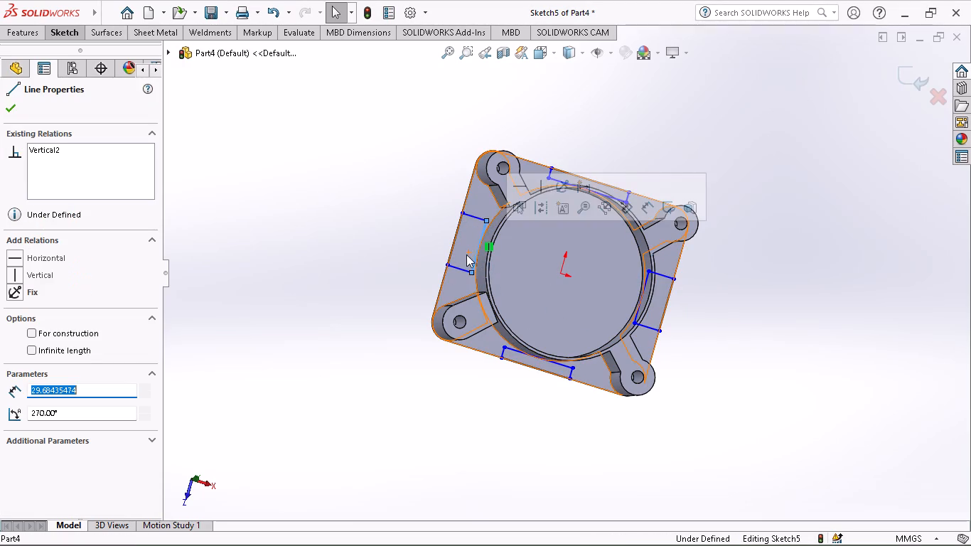
{"action": "left_click", "coordinate": [5, 102]}
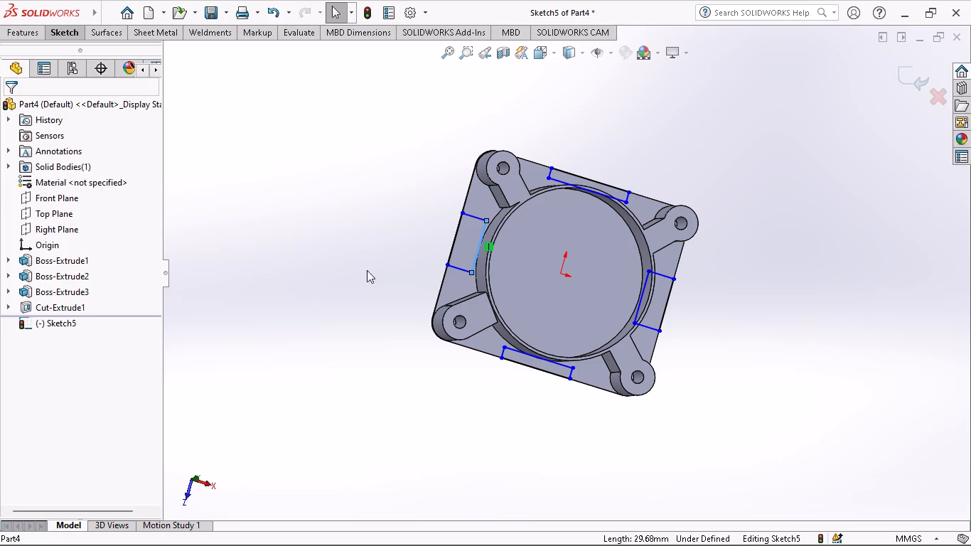
{"action": "key", "text": "ctrl+z"}
{"action": "key", "text": "ctrl+z"}
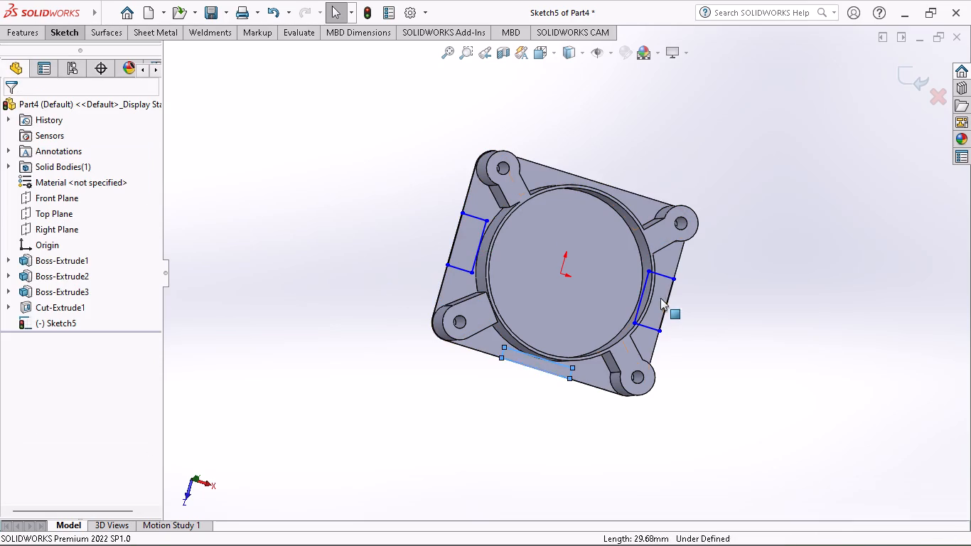
{"action": "key", "text": "ctrl+z"}
{"action": "key", "text": "ctrl+z"}
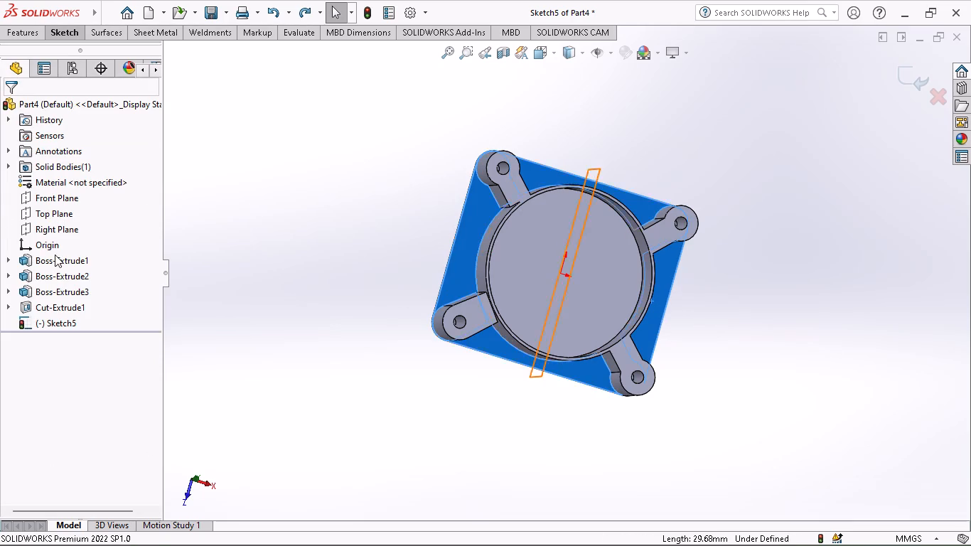
On the Top Plane, sketch corner rectangles about 13 by 26 mm at the plate's left edge and 40 by 4 mm at its lower edge, clear of the round wall.
{"action": "left_click", "coordinate": [53, 218]}
{"action": "left_click", "coordinate": [60, 205]}
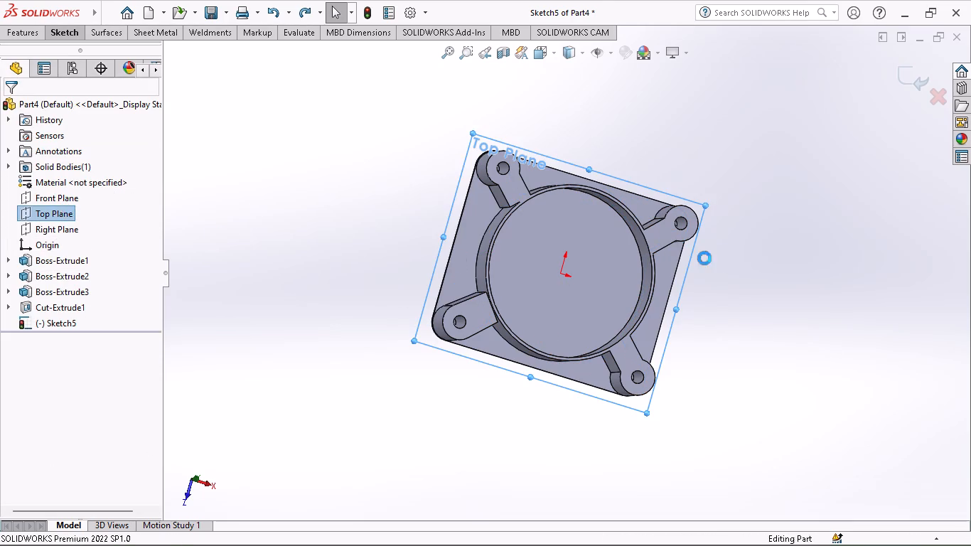
{"action": "left_click", "coordinate": [50, 212]}
{"action": "left_click", "coordinate": [63, 199]}
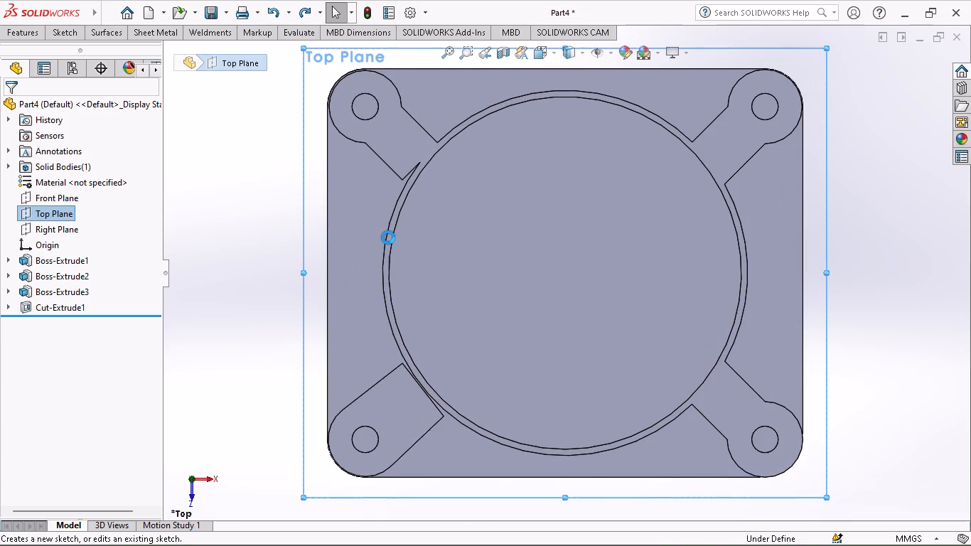
{"action": "left_click", "coordinate": [51, 38]}
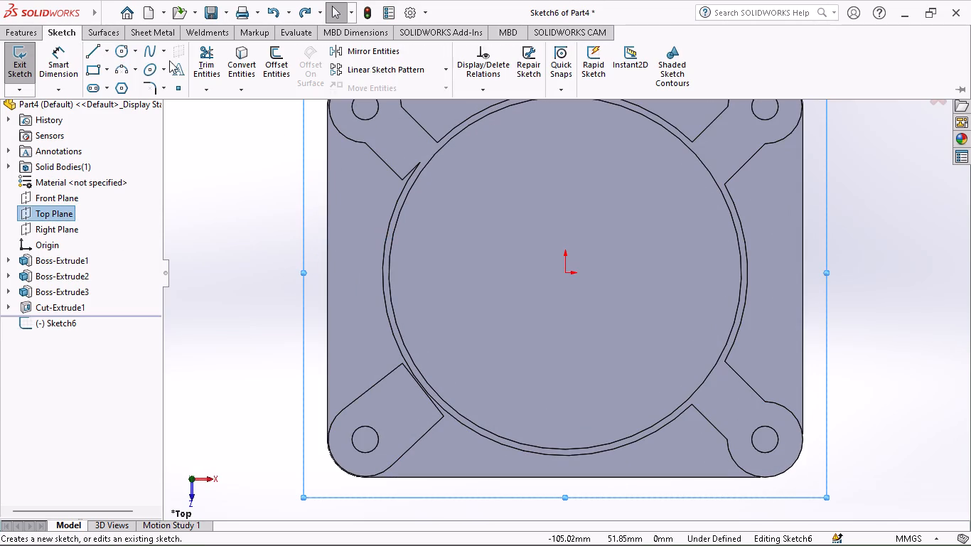
{"action": "left_click", "coordinate": [97, 73]}
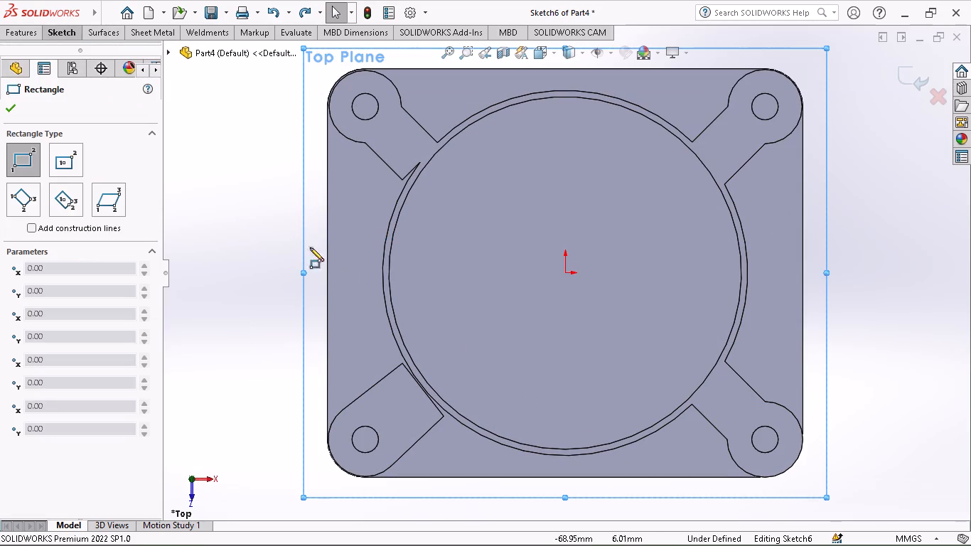
{"action": "left_click", "coordinate": [328, 227]}
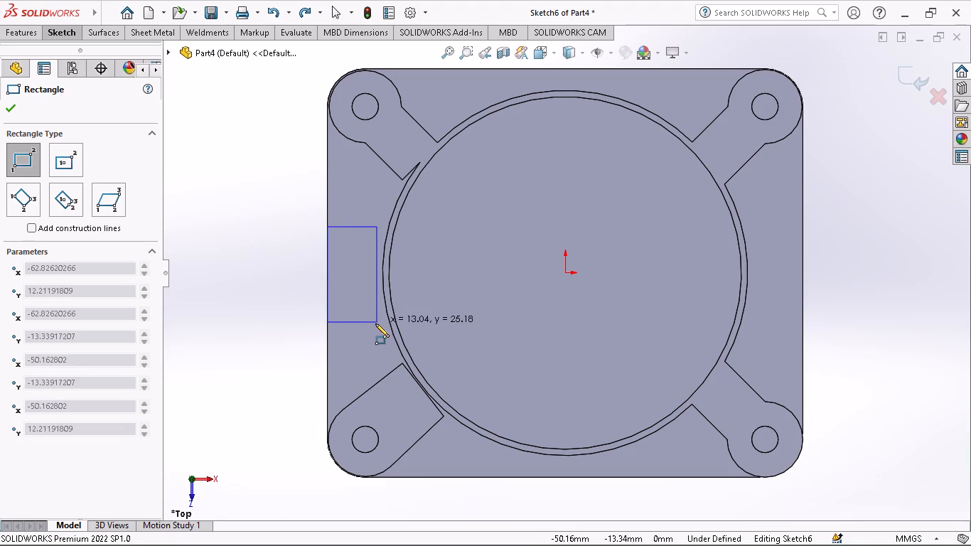
{"action": "left_click", "coordinate": [375, 323]}
{"action": "left_click", "coordinate": [496, 476]}
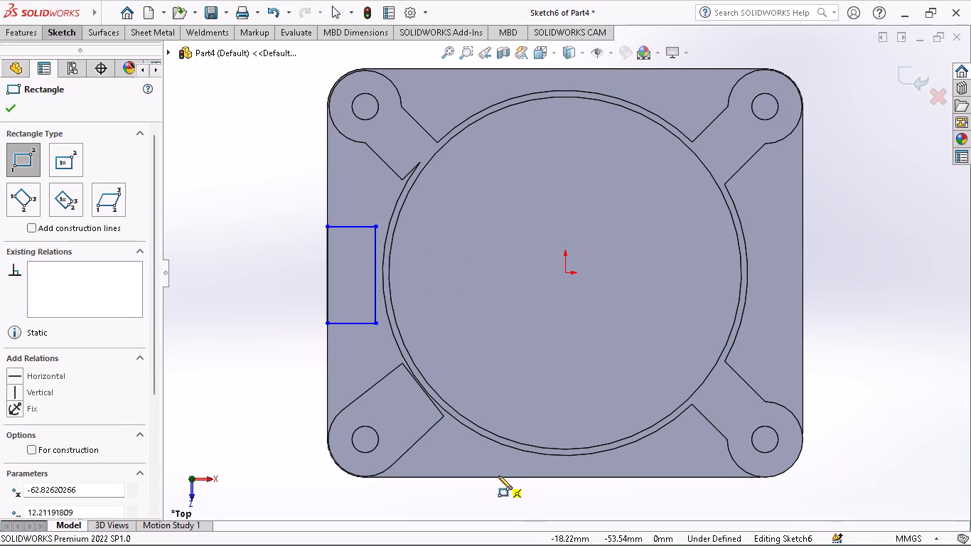
{"action": "left_click", "coordinate": [646, 461]}
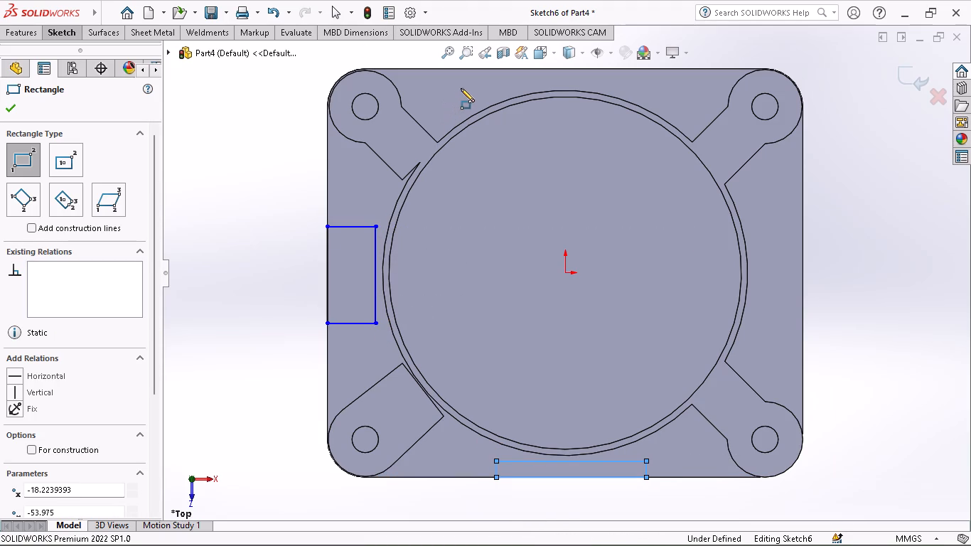
Sketch a shallow corner rectangle at the plate's upper edge and one about 12 by 26 mm at its right edge, both clear of the round wall.
{"action": "left_click", "coordinate": [481, 70]}
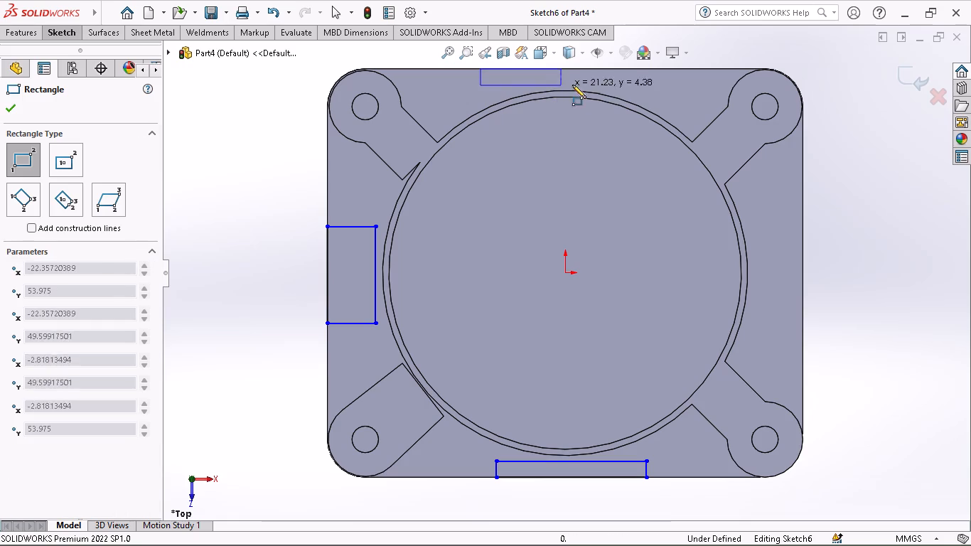
{"action": "left_click", "coordinate": [663, 87]}
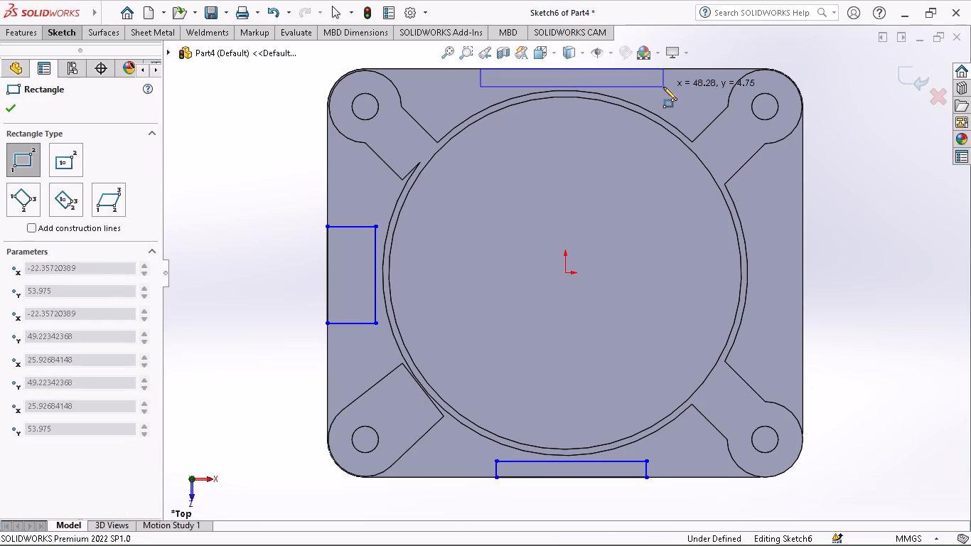
{"action": "left_click", "coordinate": [803, 223]}
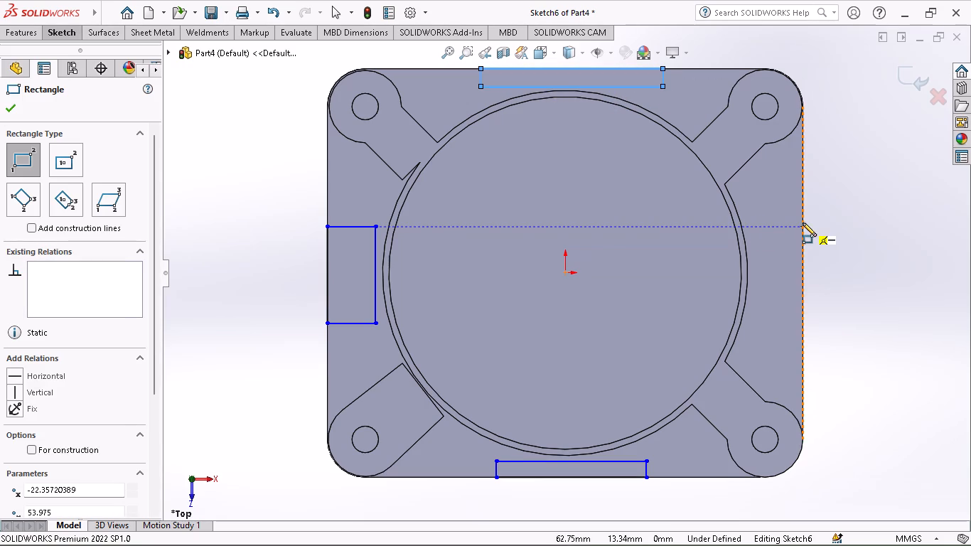
{"action": "left_click", "coordinate": [757, 324]}
Boss-extrude the four edge rectangles with a blind depth of 19 mm, merging them with the housing.
{"action": "left_click", "coordinate": [9, 38]}
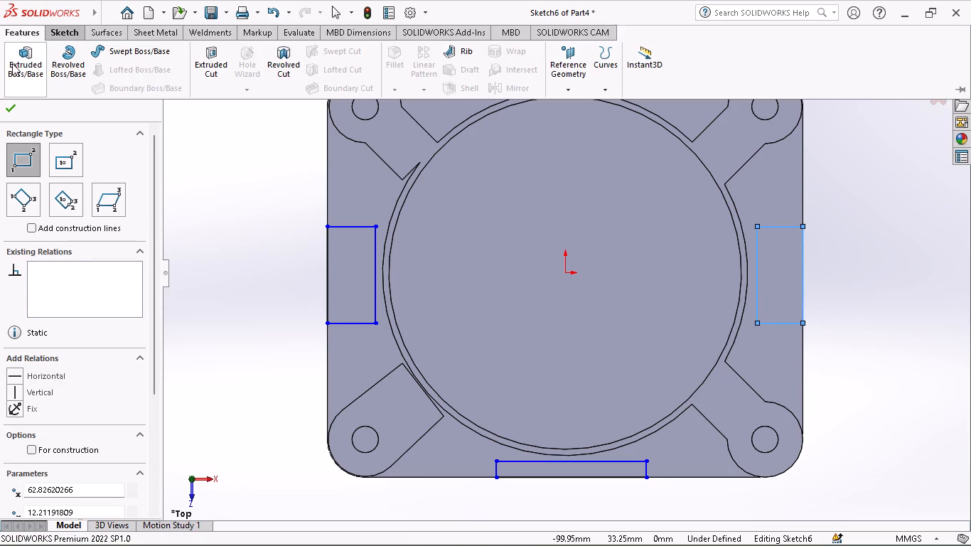
{"action": "left_click", "coordinate": [11, 65]}
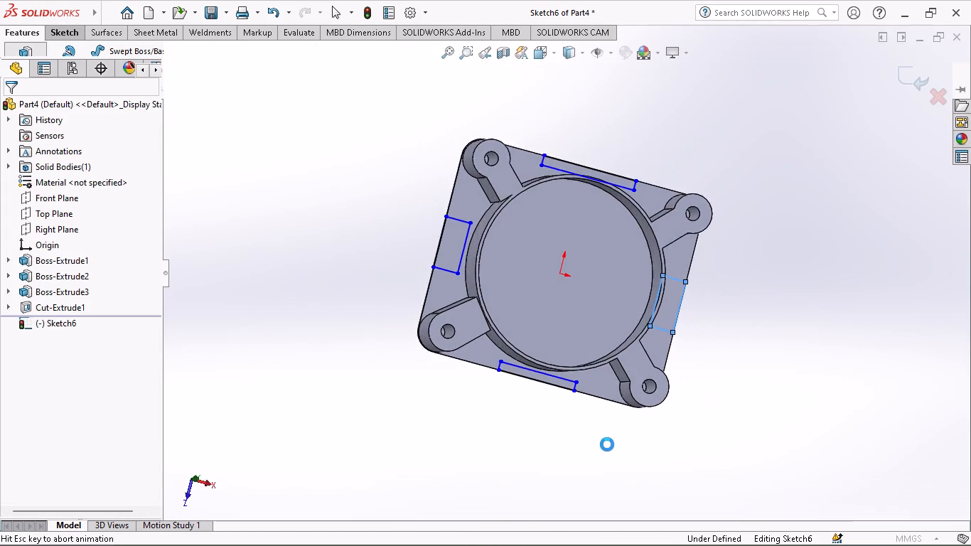
{"action": "middle_click_drag", "start_coordinate": [607, 444], "coordinate": [609, 292]}
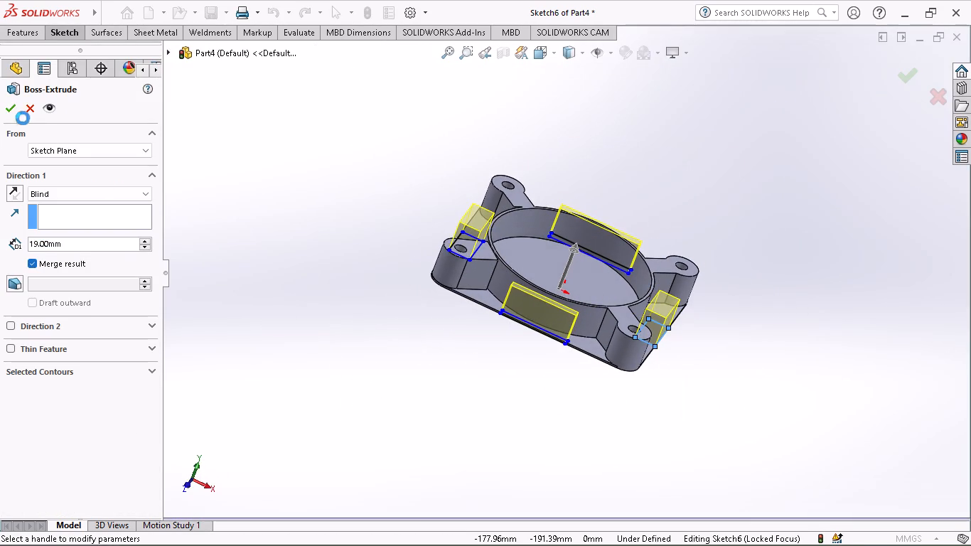
{"action": "left_click", "coordinate": [11, 112]}
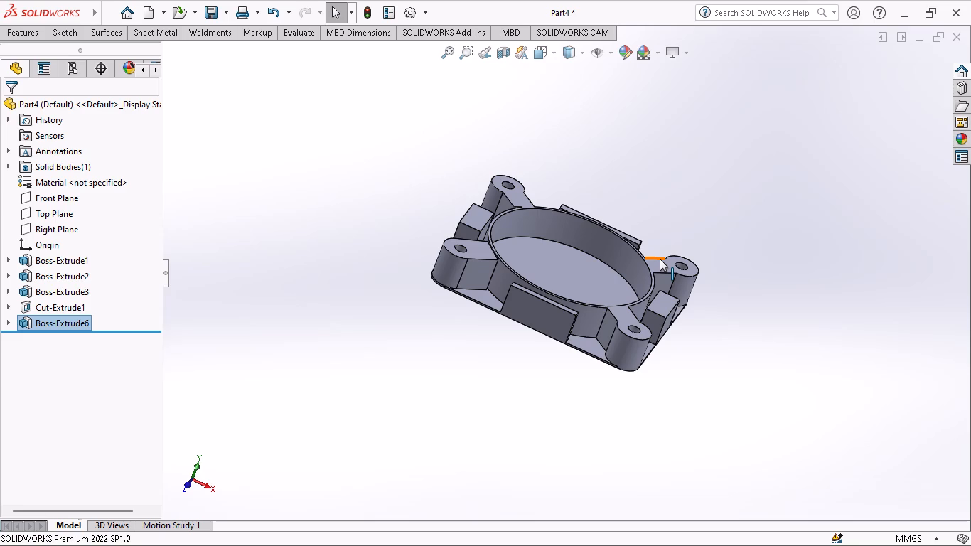
On the pocket floor, sketch a circle of about 21 mm radius centred on the origin.
{"action": "middle_click_drag", "start_coordinate": [660, 259], "coordinate": [655, 272]}
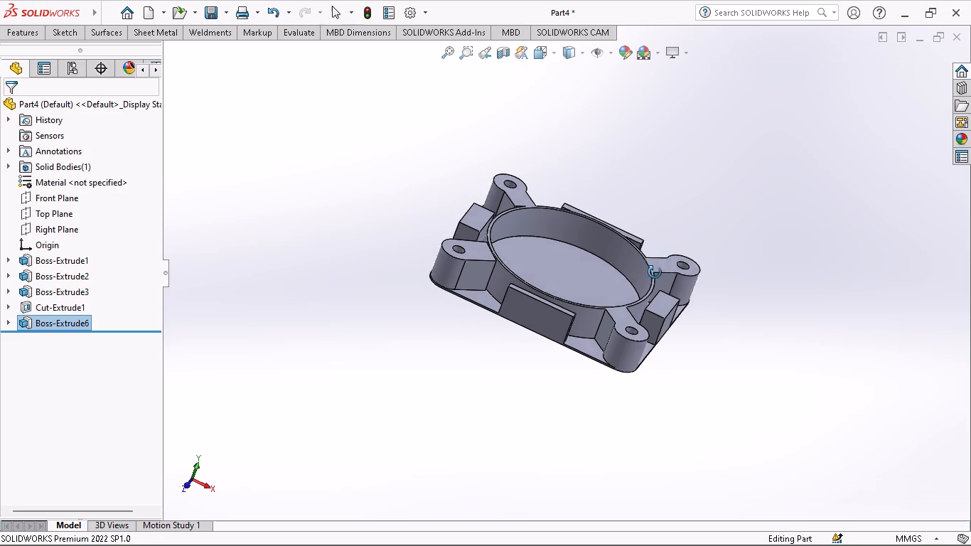
{"action": "middle_click_drag", "start_coordinate": [655, 272], "coordinate": [627, 397]}
{"action": "left_click", "coordinate": [584, 304]}
{"action": "left_click", "coordinate": [650, 269]}
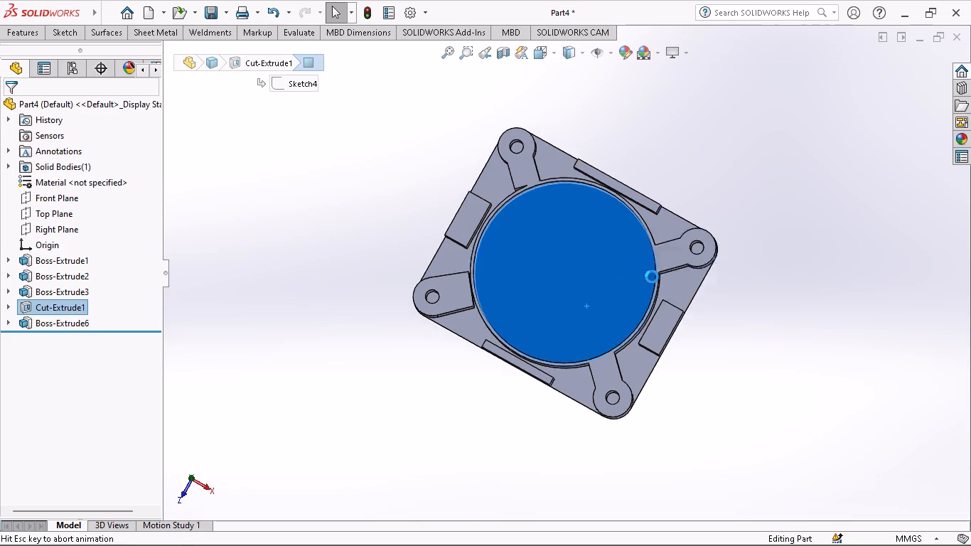
{"action": "left_click", "coordinate": [58, 31]}
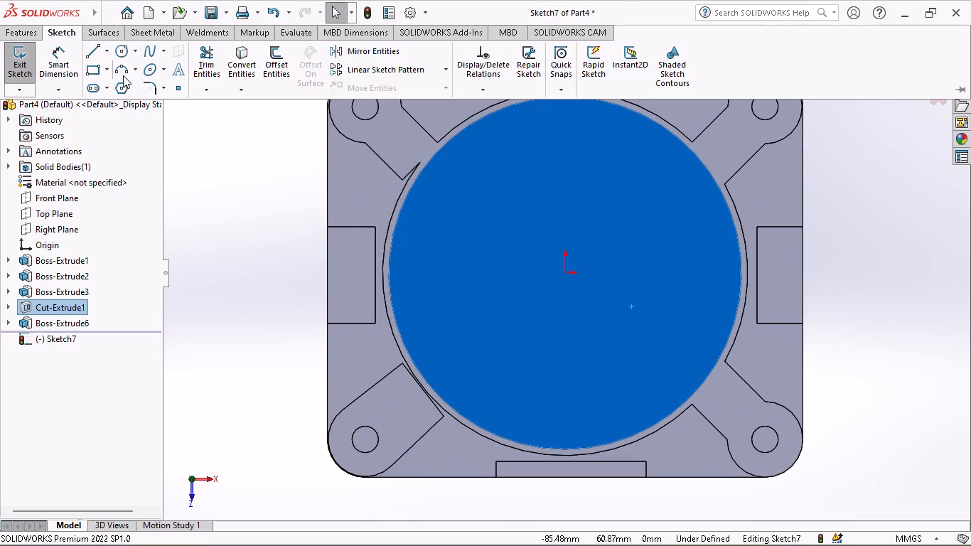
{"action": "left_click", "coordinate": [122, 48]}
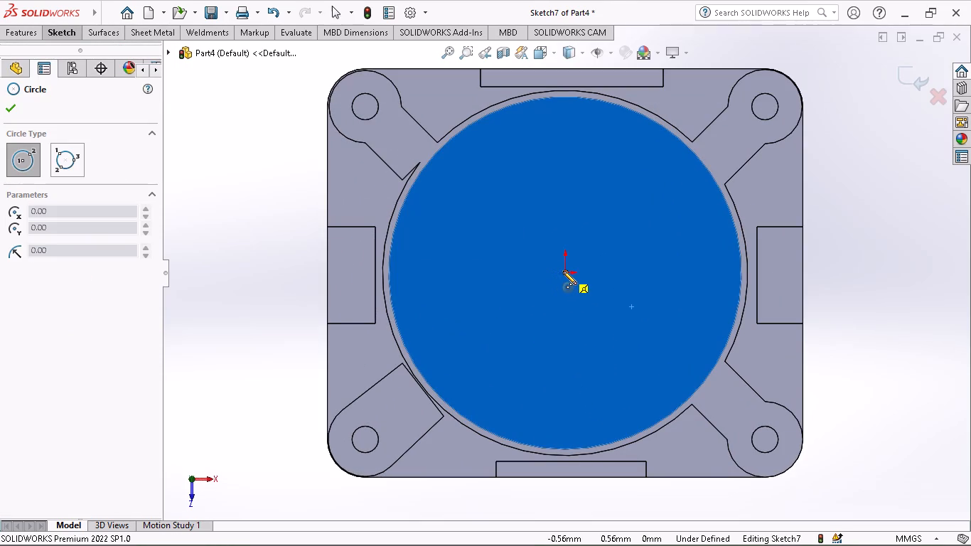
{"action": "left_click", "coordinate": [564, 271]}
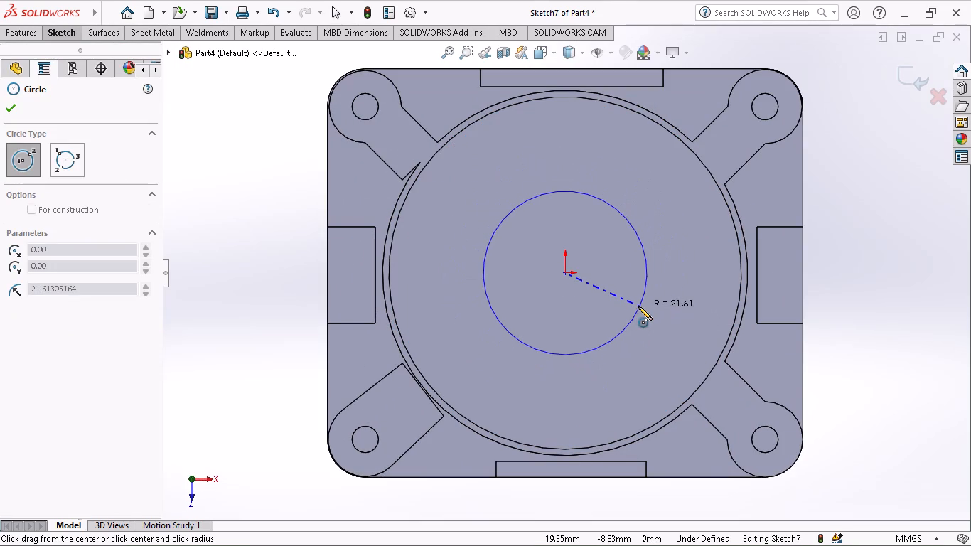
{"action": "left_click", "coordinate": [638, 306]}
Sketch three 3-point corner rectangles, about 9 to 11 mm wide, running from the circle to the pocket wall towards its upper right, upper left and bottom.
{"action": "left_click", "coordinate": [50, 29]}
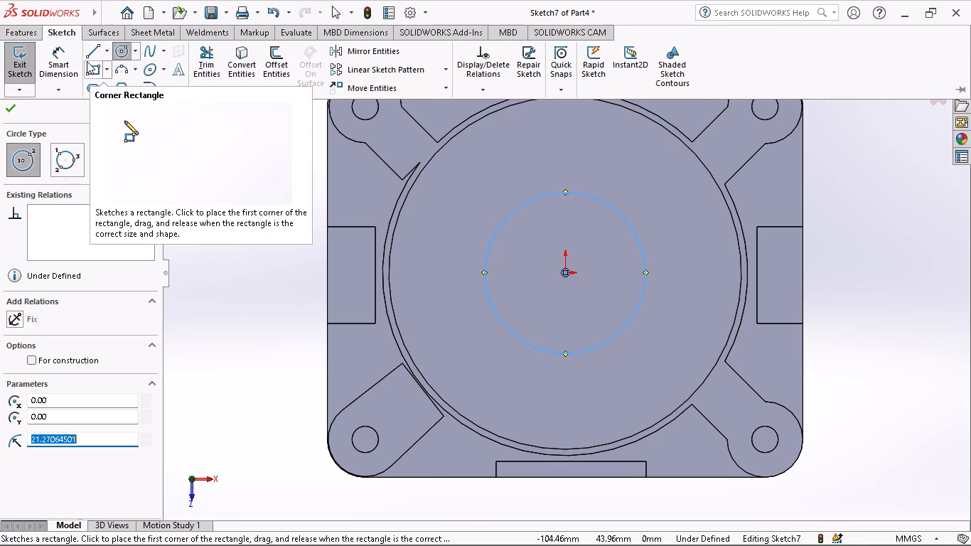
{"action": "left_click", "coordinate": [92, 52]}
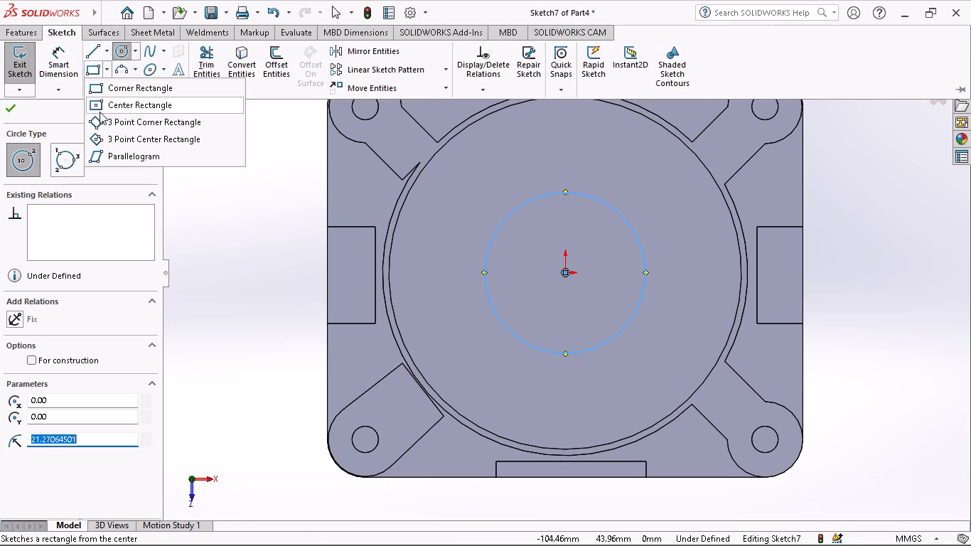
{"action": "left_click", "coordinate": [102, 124]}
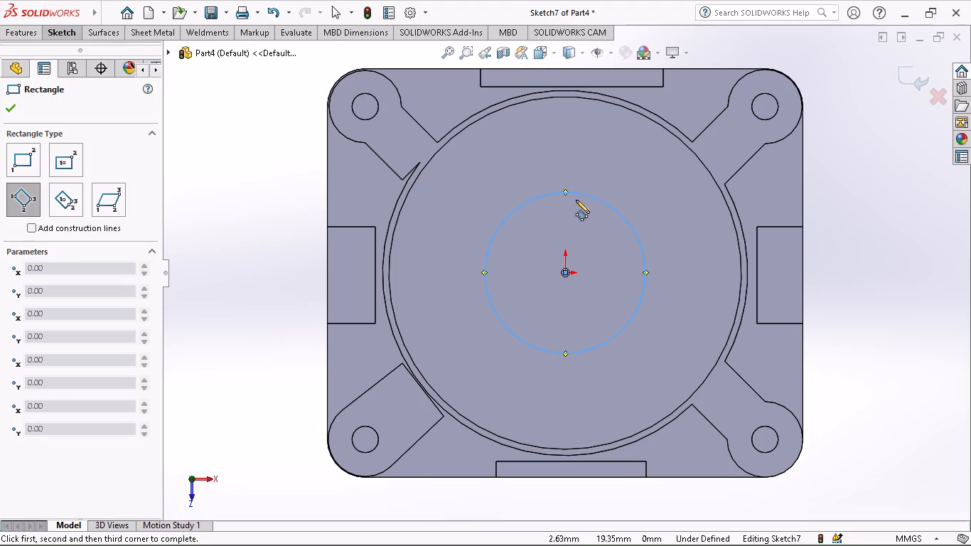
{"action": "left_click", "coordinate": [606, 201]}
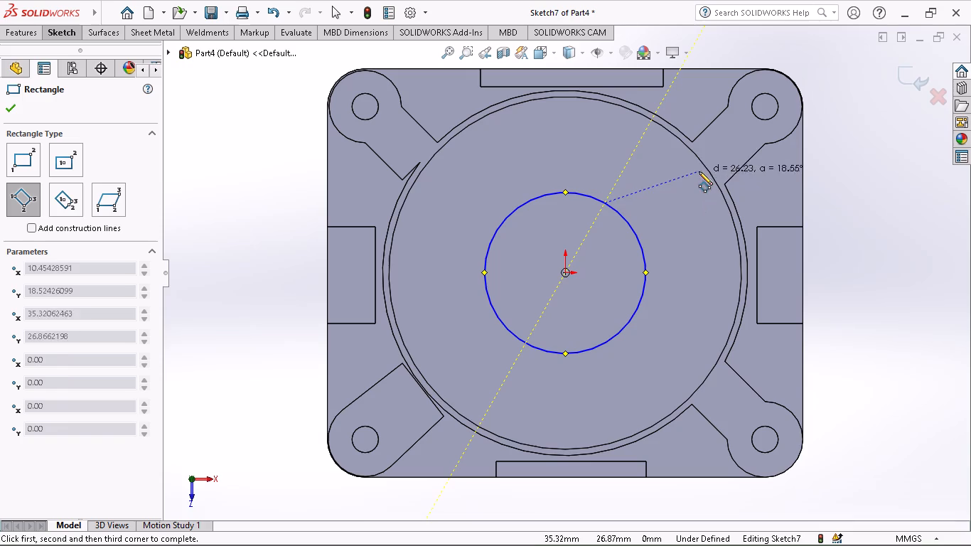
{"action": "left_click", "coordinate": [632, 225]}
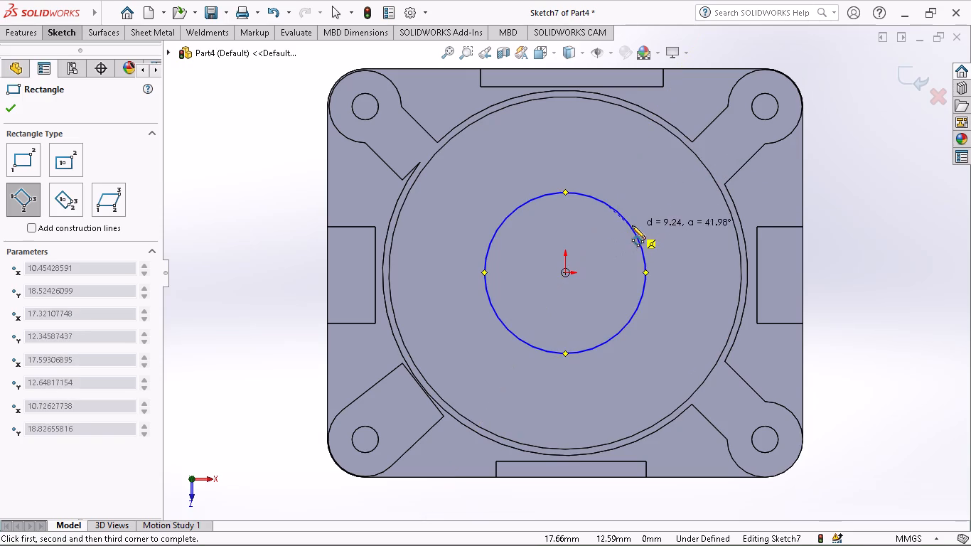
{"action": "left_click", "coordinate": [696, 157]}
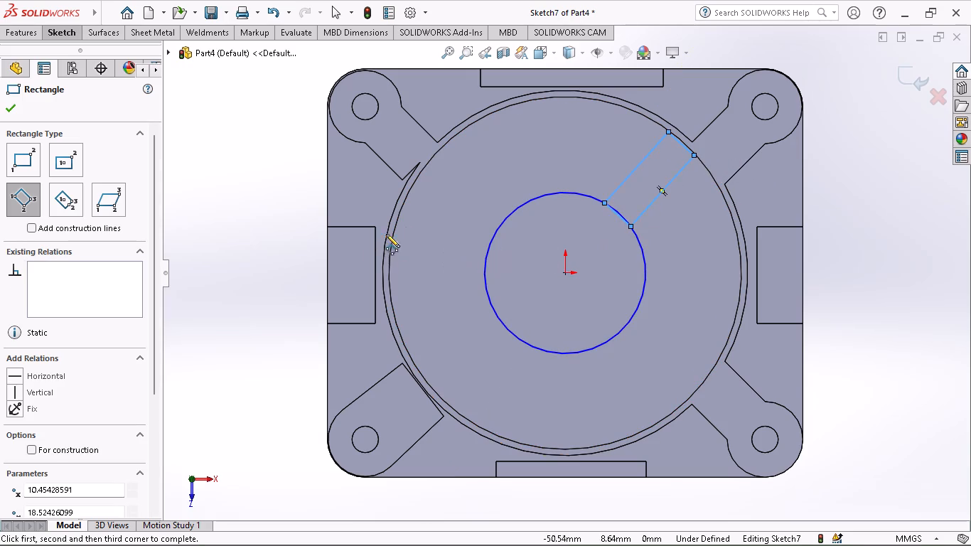
{"action": "left_click", "coordinate": [481, 257]}
{"action": "left_click", "coordinate": [500, 225]}
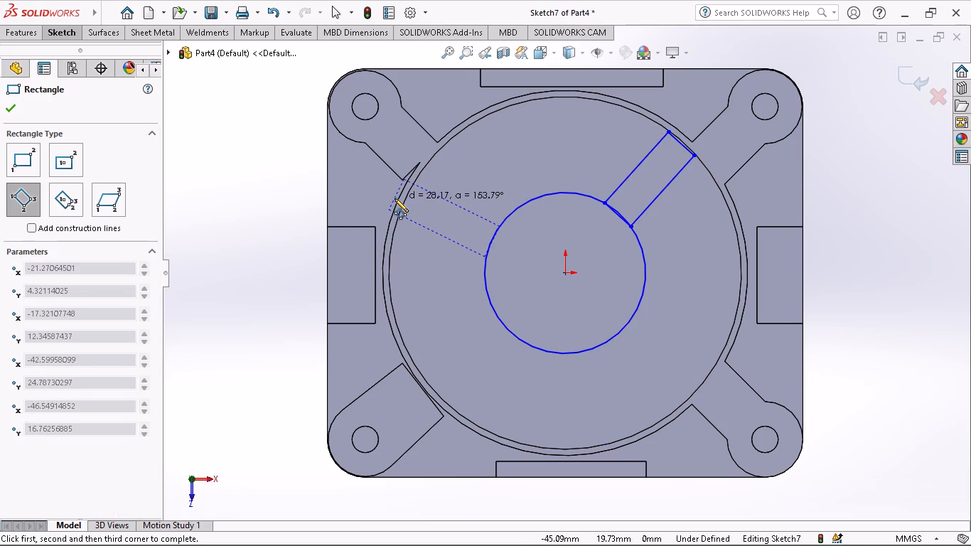
{"action": "left_click", "coordinate": [404, 203]}
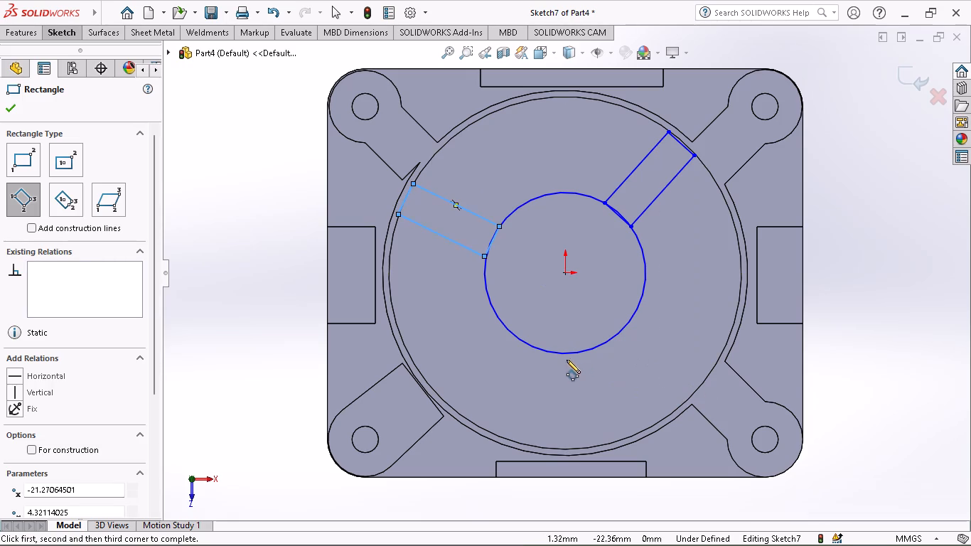
{"action": "left_click", "coordinate": [566, 353]}
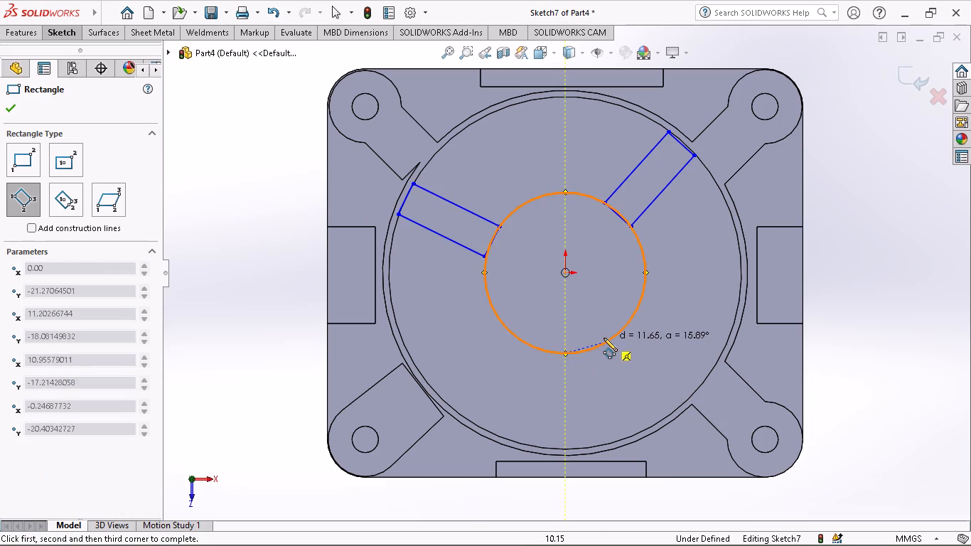
{"action": "left_click", "coordinate": [606, 341]}
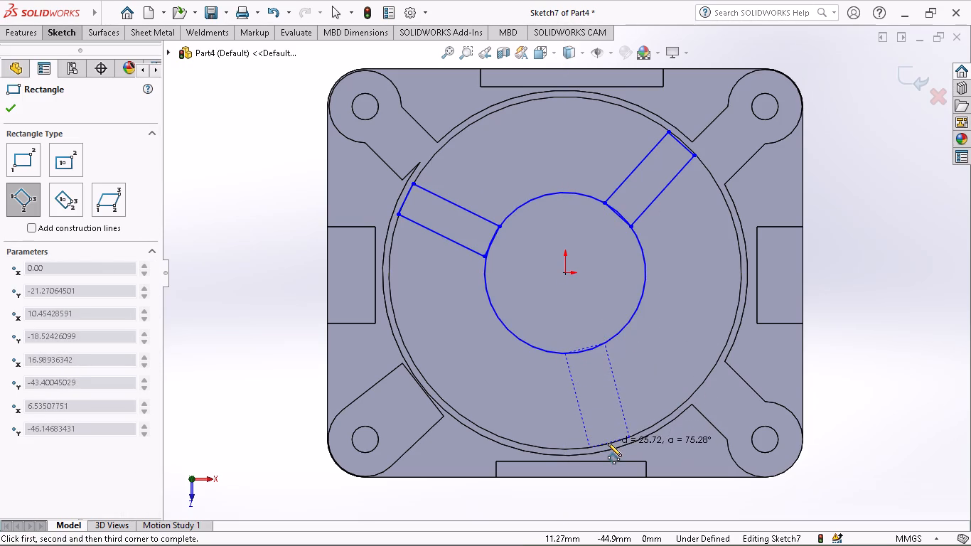
{"action": "left_click", "coordinate": [608, 443]}
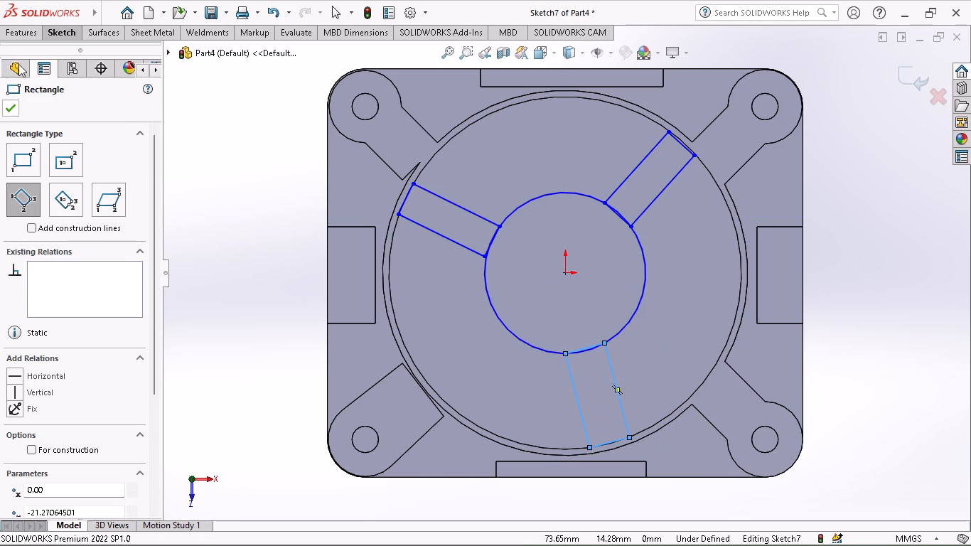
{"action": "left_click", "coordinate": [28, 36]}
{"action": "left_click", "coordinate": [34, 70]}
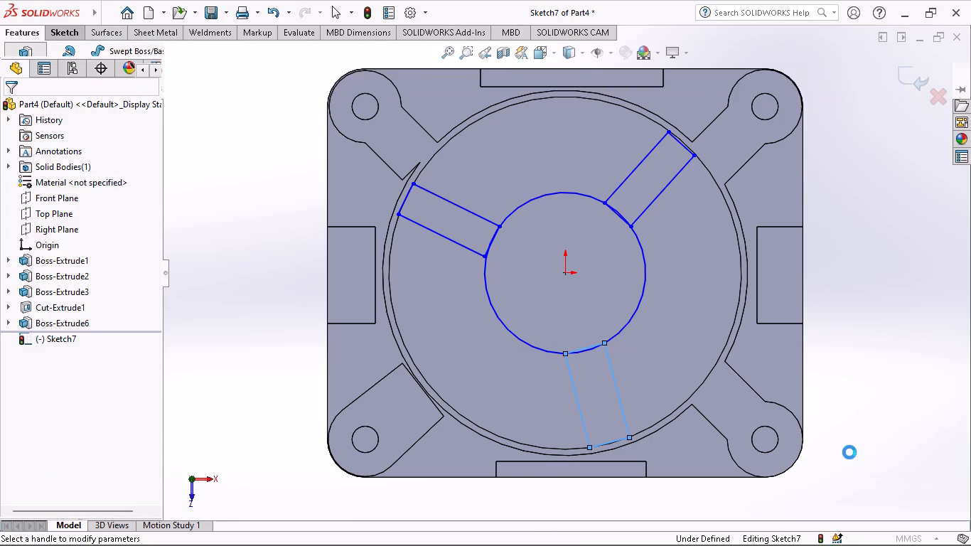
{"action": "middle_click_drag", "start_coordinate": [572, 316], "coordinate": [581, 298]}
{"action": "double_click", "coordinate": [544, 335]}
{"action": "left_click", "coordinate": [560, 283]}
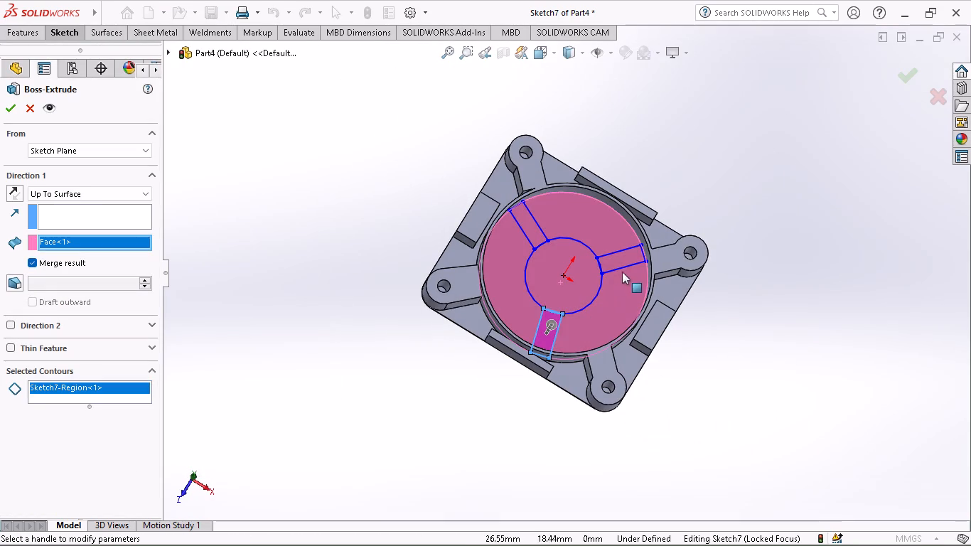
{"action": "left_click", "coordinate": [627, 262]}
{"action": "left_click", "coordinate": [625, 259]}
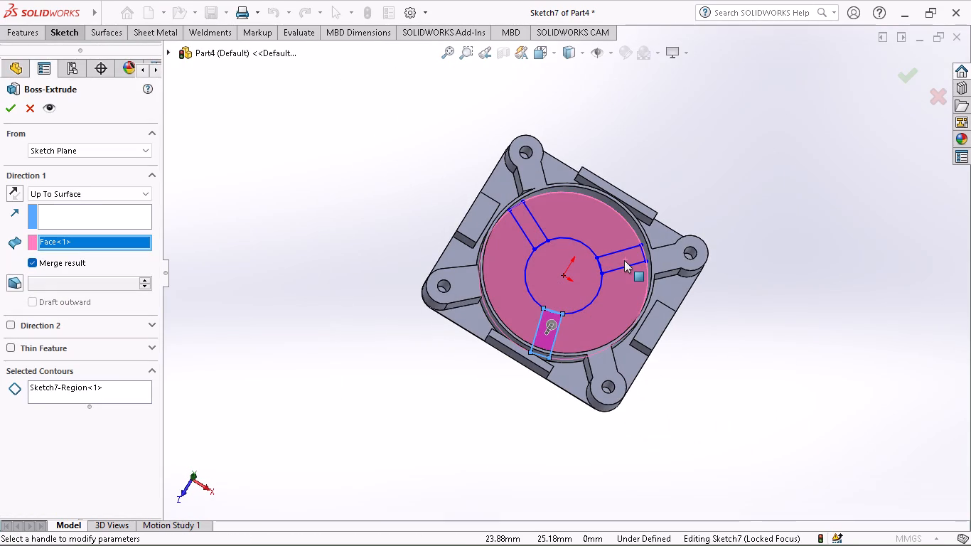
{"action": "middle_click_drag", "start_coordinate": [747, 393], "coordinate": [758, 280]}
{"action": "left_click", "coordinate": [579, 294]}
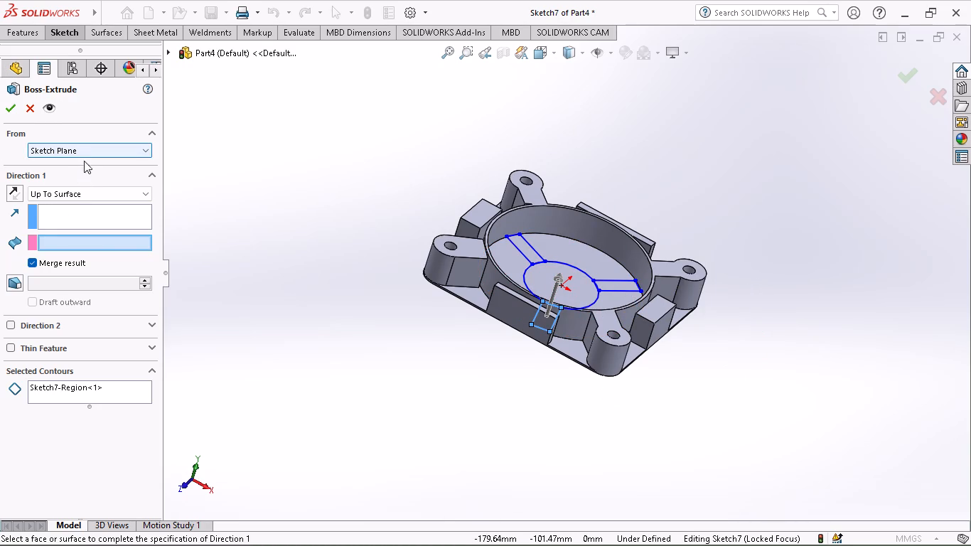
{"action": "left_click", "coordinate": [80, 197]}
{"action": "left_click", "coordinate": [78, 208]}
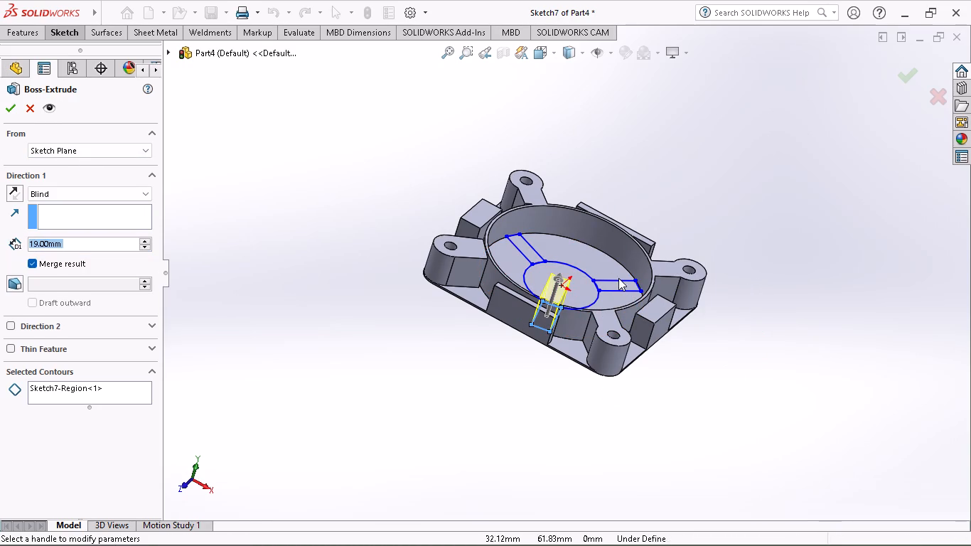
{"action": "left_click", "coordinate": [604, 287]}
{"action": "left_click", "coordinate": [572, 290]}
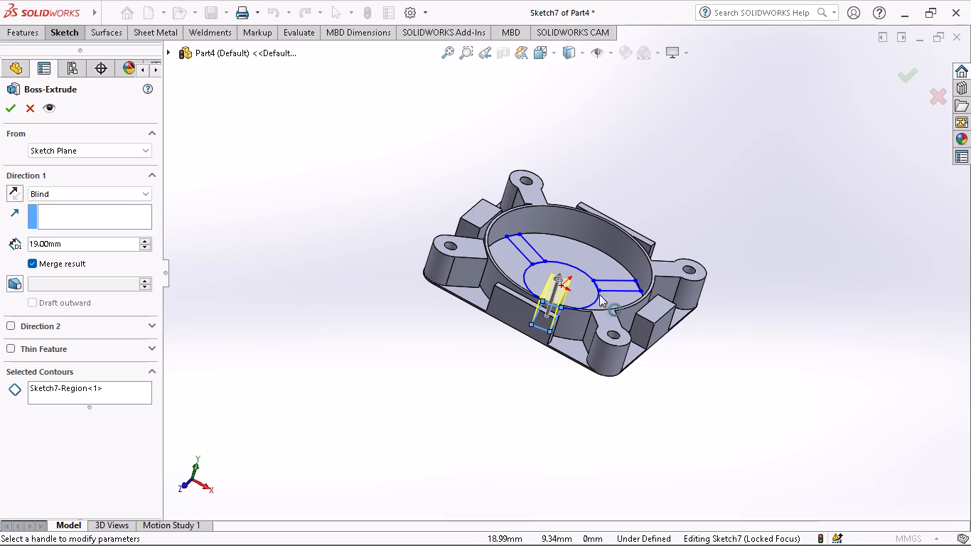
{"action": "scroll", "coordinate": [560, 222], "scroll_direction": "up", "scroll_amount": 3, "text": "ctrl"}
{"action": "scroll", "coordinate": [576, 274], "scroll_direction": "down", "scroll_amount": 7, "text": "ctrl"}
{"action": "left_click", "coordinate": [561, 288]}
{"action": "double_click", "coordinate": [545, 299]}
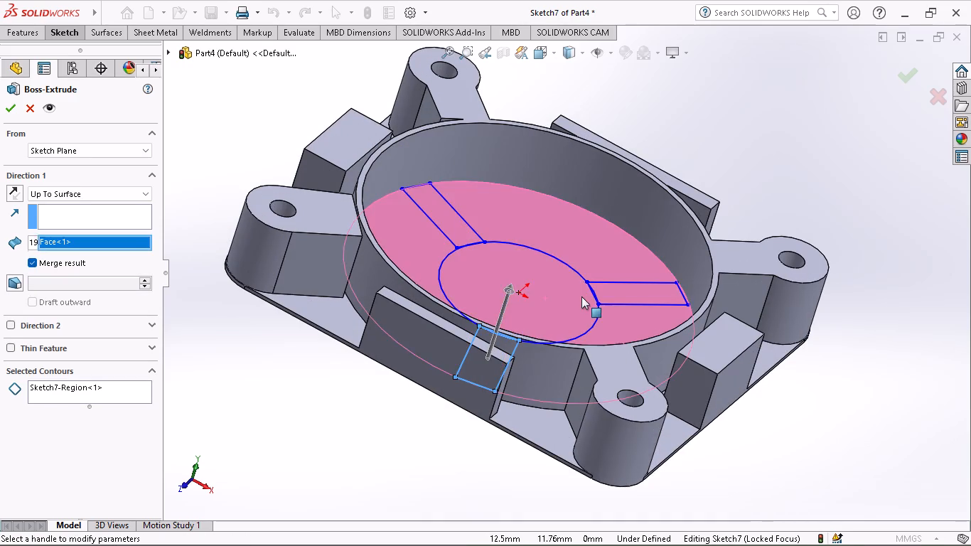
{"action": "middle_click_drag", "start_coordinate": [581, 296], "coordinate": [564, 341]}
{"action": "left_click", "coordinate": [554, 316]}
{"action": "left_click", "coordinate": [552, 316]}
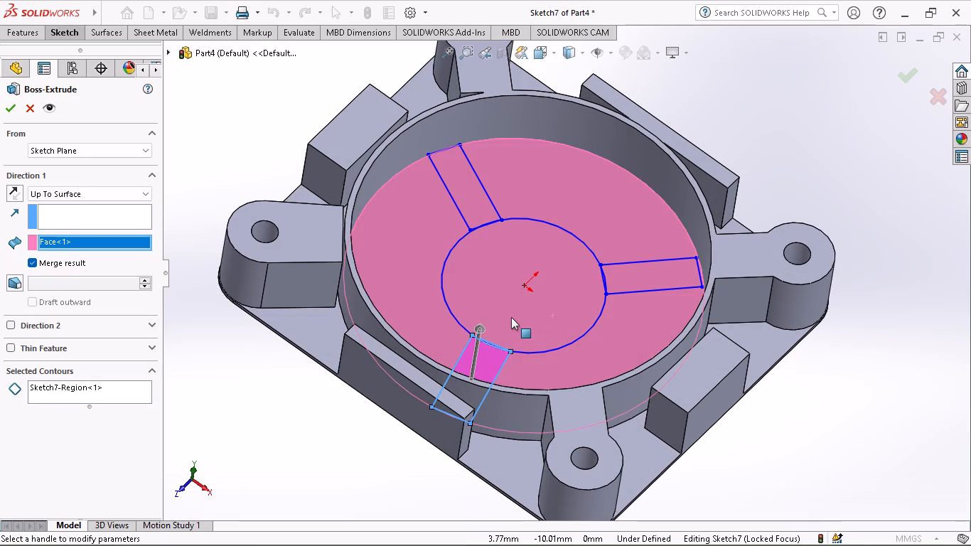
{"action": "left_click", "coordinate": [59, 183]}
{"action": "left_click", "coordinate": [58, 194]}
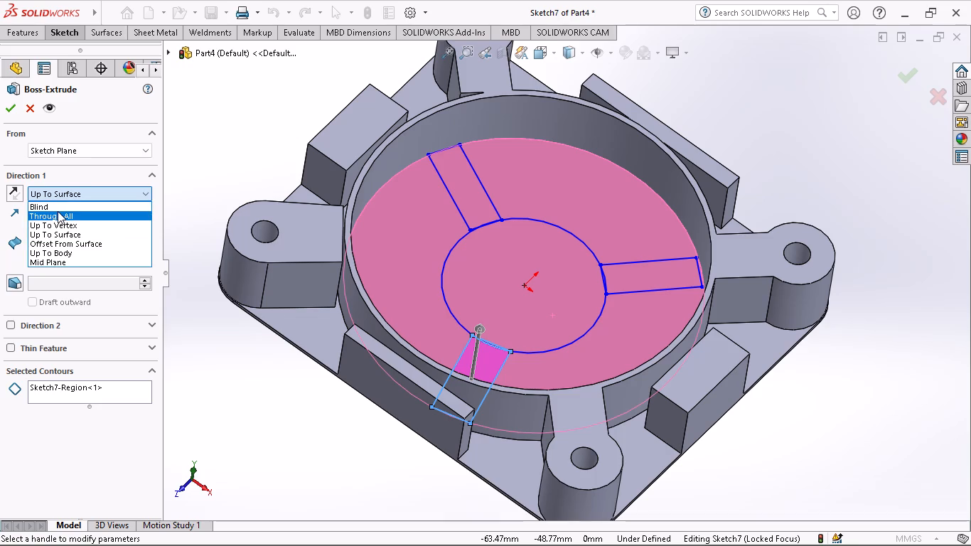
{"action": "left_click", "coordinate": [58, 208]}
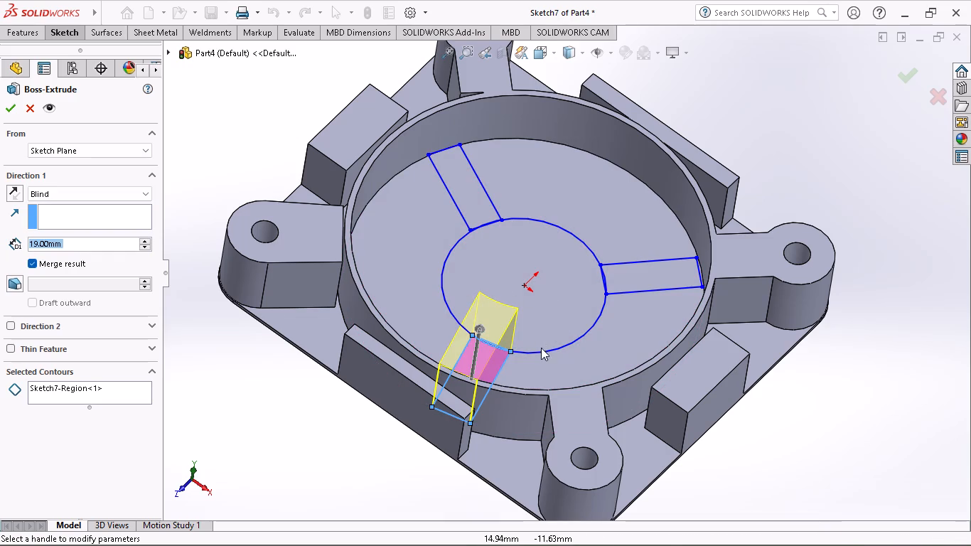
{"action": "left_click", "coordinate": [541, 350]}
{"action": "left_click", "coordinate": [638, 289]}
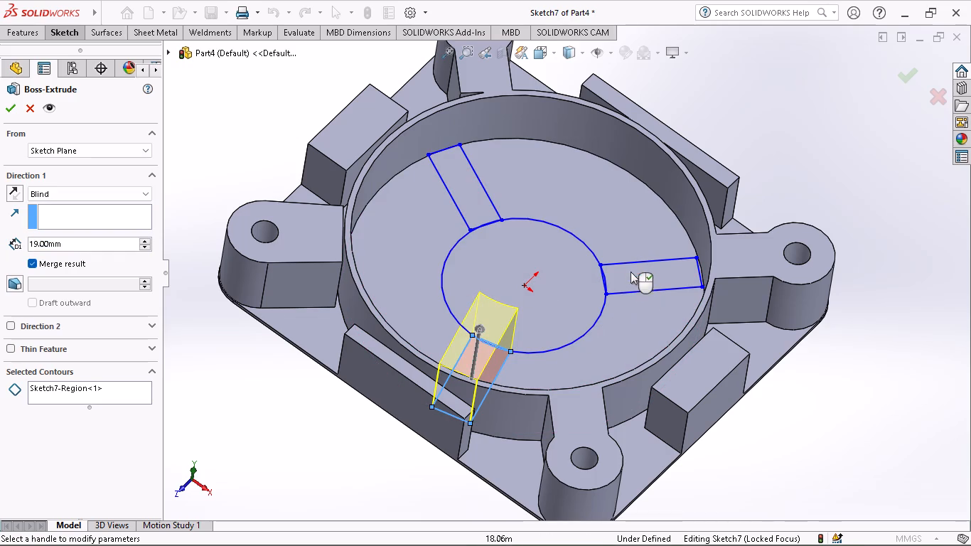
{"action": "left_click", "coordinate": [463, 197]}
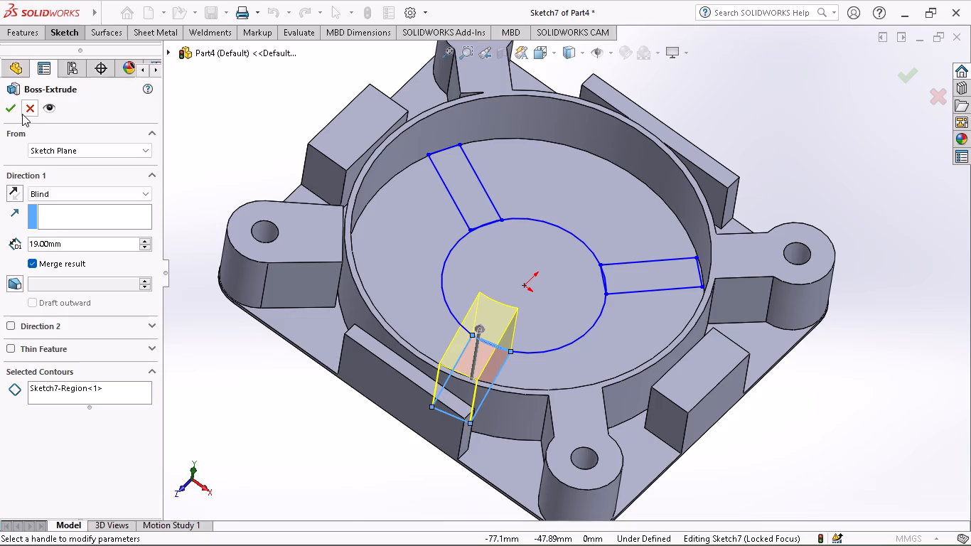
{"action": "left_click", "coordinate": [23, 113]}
Try to boss-extrude only the central circle and three arm regions of Sketch7, blind 19 mm, leaving out the areas between the arms.
{"action": "left_click", "coordinate": [53, 336]}
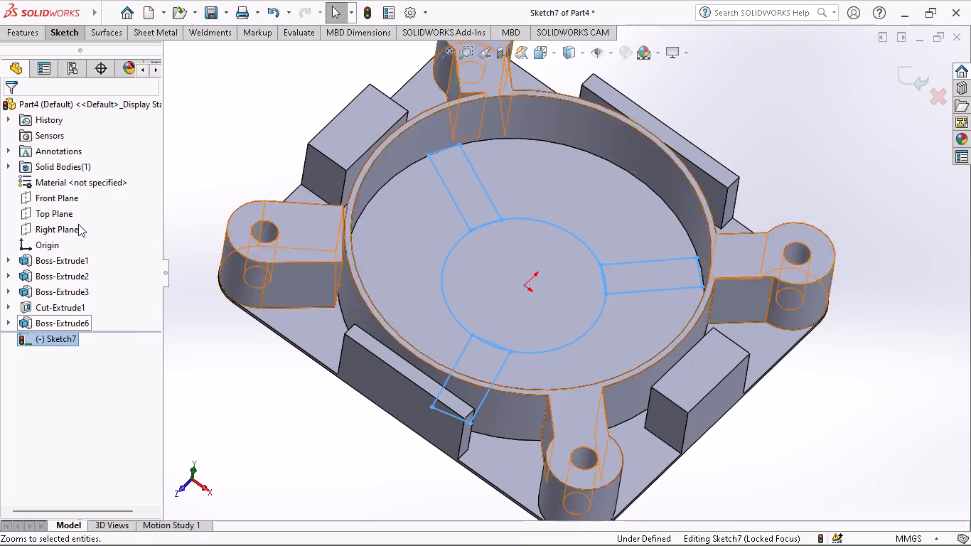
{"action": "left_click", "coordinate": [35, 30]}
{"action": "left_click", "coordinate": [38, 79]}
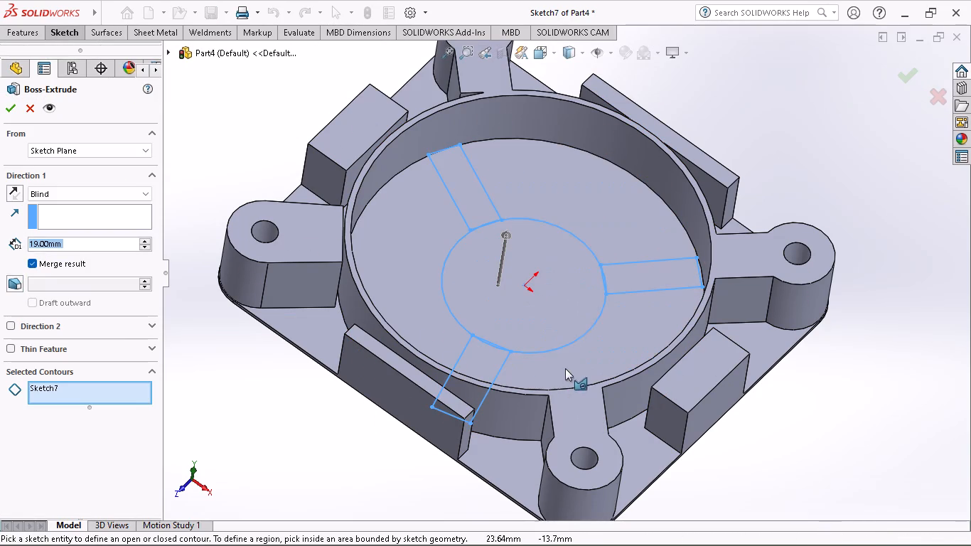
{"action": "left_click", "coordinate": [565, 368]}
{"action": "left_click", "coordinate": [438, 301]}
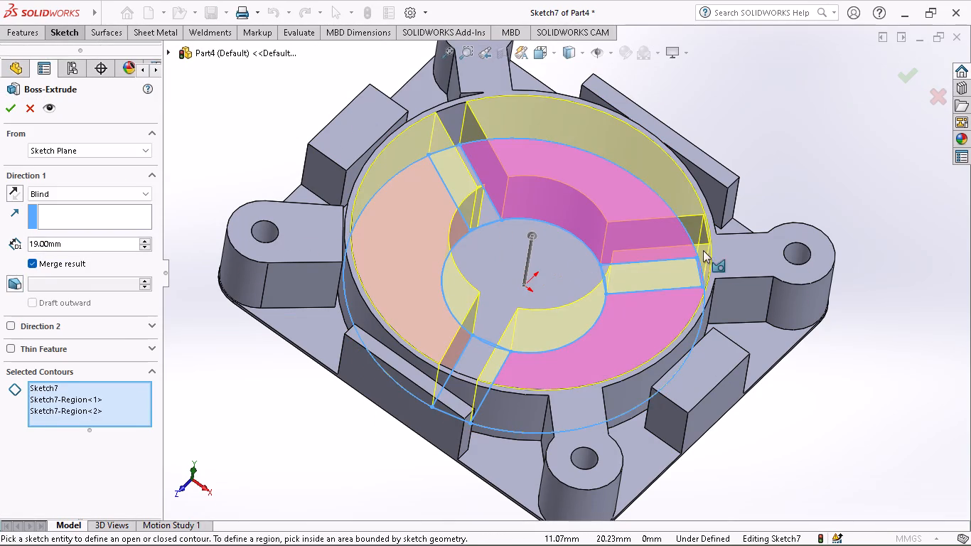
{"action": "left_click", "coordinate": [476, 346]}
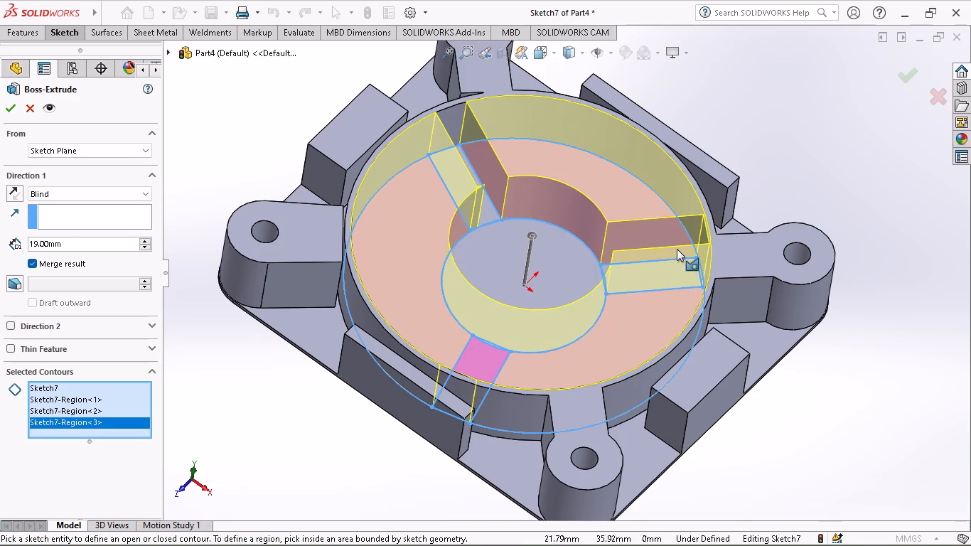
{"action": "left_click", "coordinate": [674, 267]}
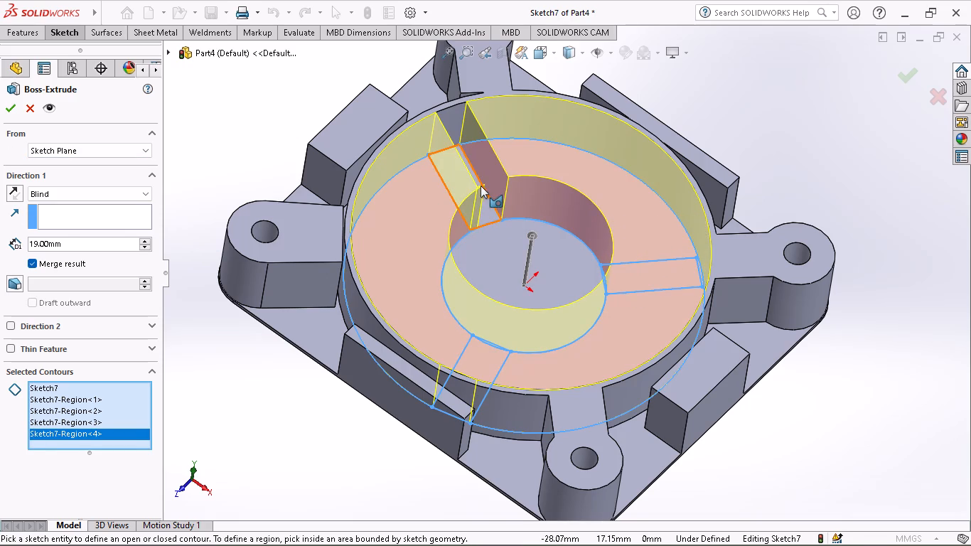
{"action": "left_click", "coordinate": [482, 194]}
{"action": "left_click", "coordinate": [505, 255]}
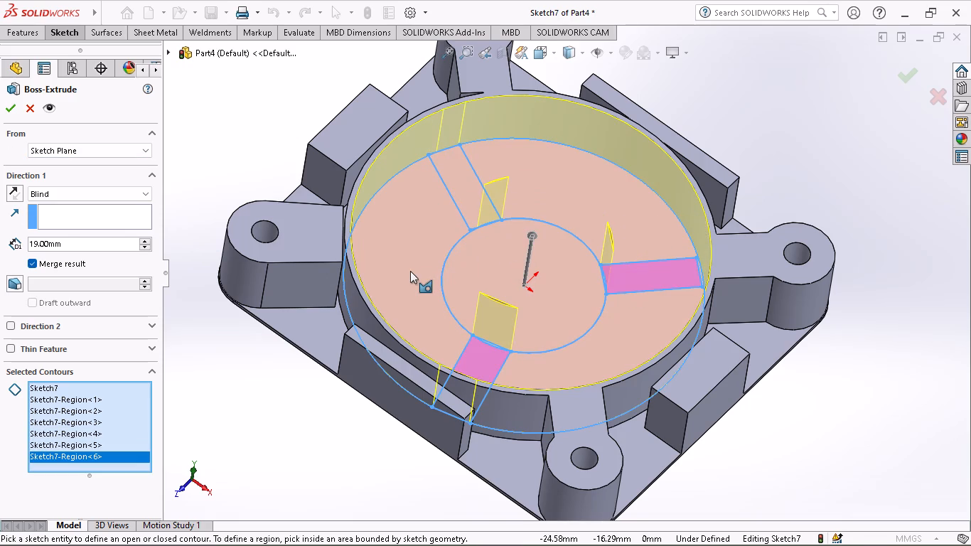
{"action": "left_click", "coordinate": [410, 271]}
{"action": "left_click", "coordinate": [562, 353]}
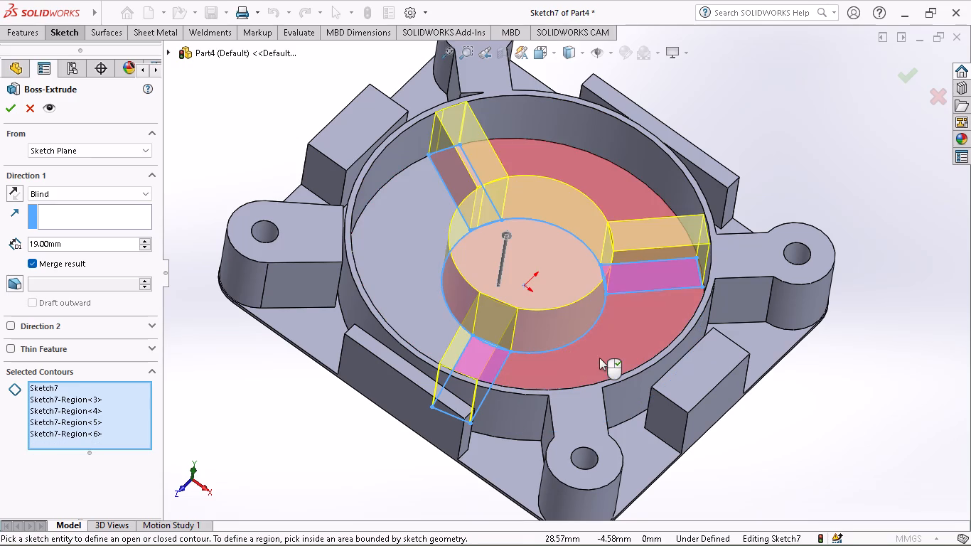
{"action": "left_click", "coordinate": [596, 181]}
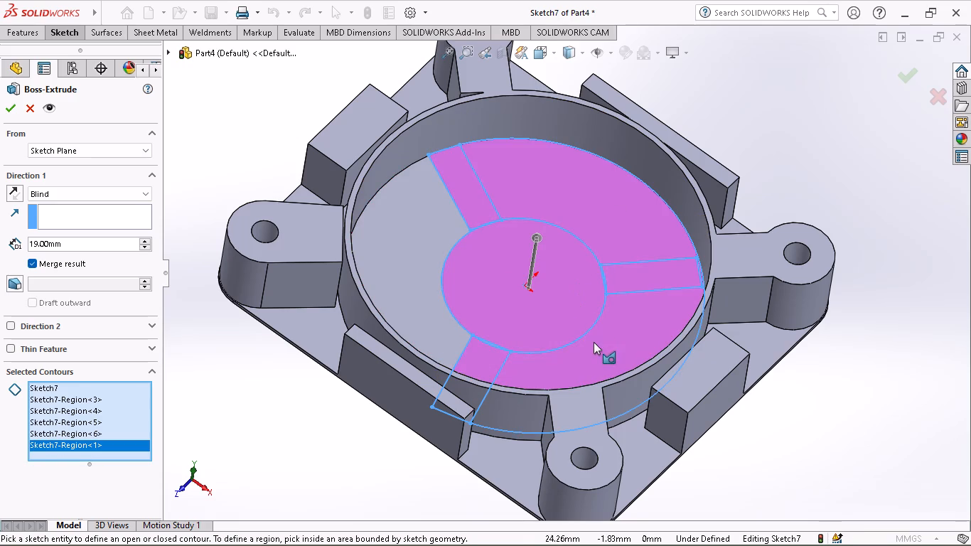
{"action": "left_click", "coordinate": [594, 342]}
{"action": "left_click", "coordinate": [616, 183]}
{"action": "left_click", "coordinate": [616, 192]}
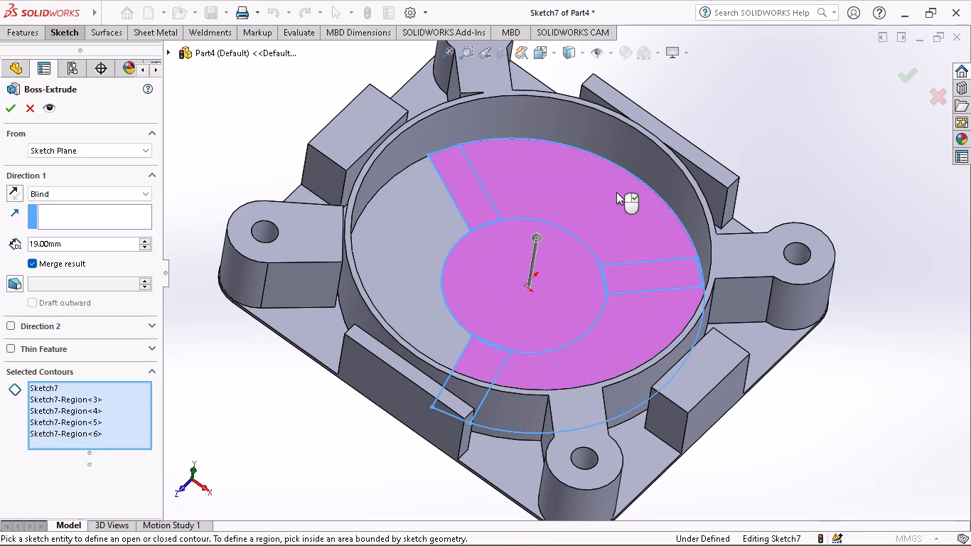
{"action": "left_click", "coordinate": [3, 110]}
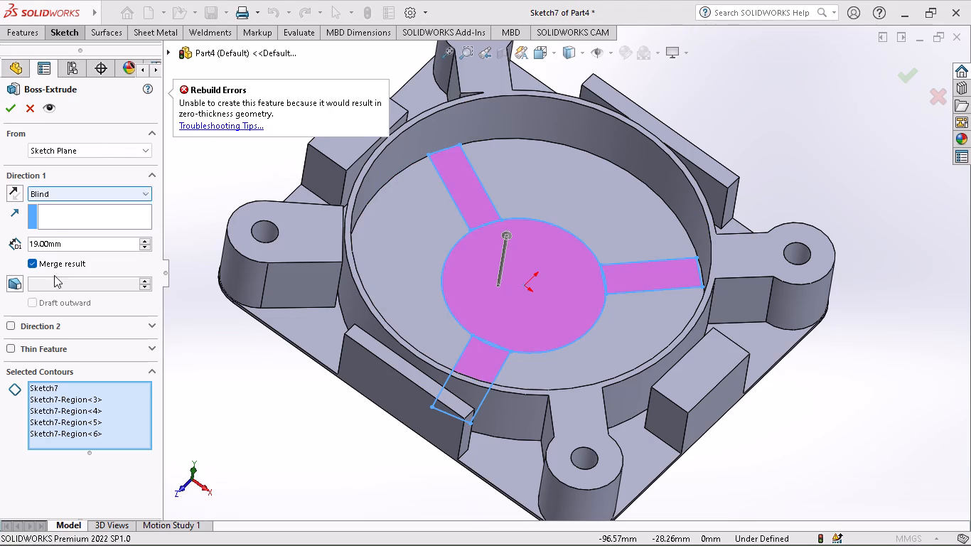
Make the extrusion a one-direction thin feature with a wall thickness of 1 mm.
{"action": "left_click", "coordinate": [14, 343]}
{"action": "left_click", "coordinate": [0, 347]}
{"action": "left_click", "coordinate": [9, 350]}
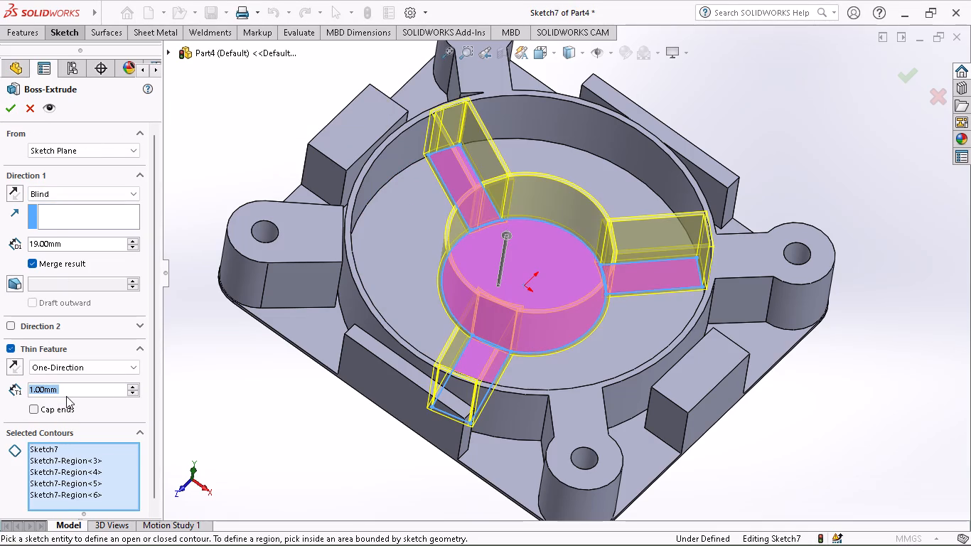
{"action": "left_click", "coordinate": [9, 109]}
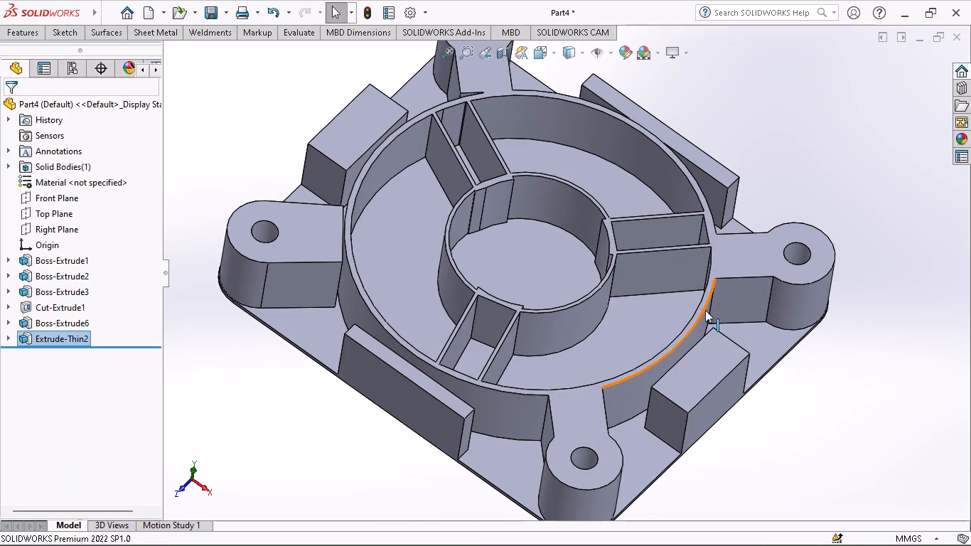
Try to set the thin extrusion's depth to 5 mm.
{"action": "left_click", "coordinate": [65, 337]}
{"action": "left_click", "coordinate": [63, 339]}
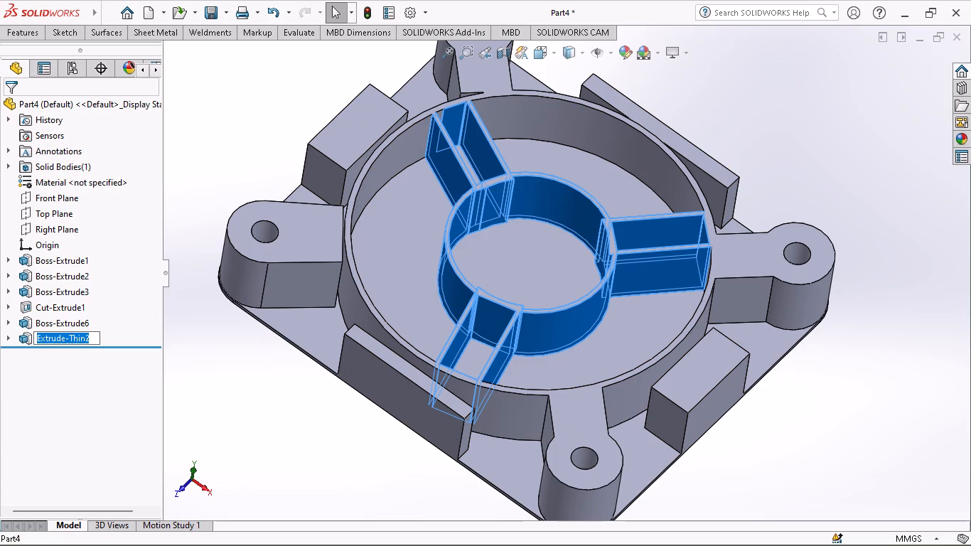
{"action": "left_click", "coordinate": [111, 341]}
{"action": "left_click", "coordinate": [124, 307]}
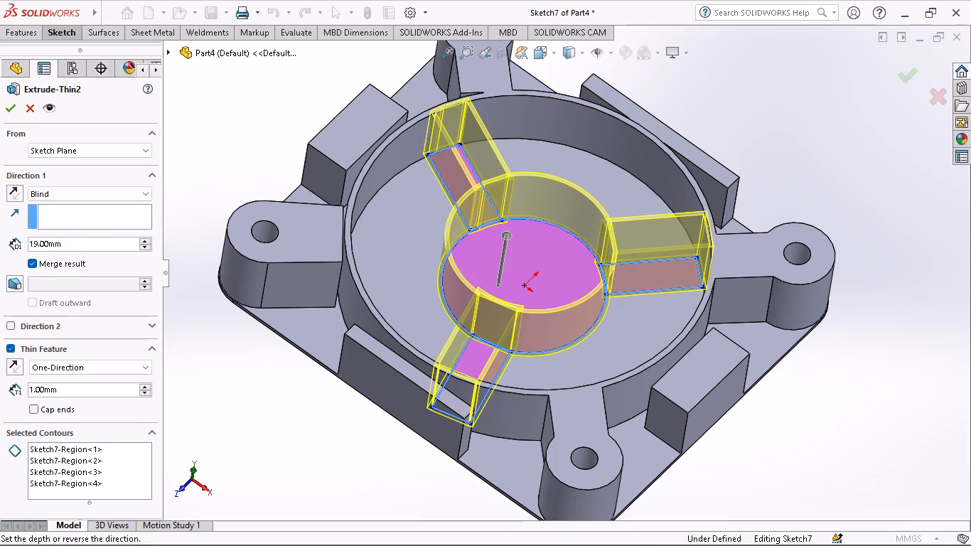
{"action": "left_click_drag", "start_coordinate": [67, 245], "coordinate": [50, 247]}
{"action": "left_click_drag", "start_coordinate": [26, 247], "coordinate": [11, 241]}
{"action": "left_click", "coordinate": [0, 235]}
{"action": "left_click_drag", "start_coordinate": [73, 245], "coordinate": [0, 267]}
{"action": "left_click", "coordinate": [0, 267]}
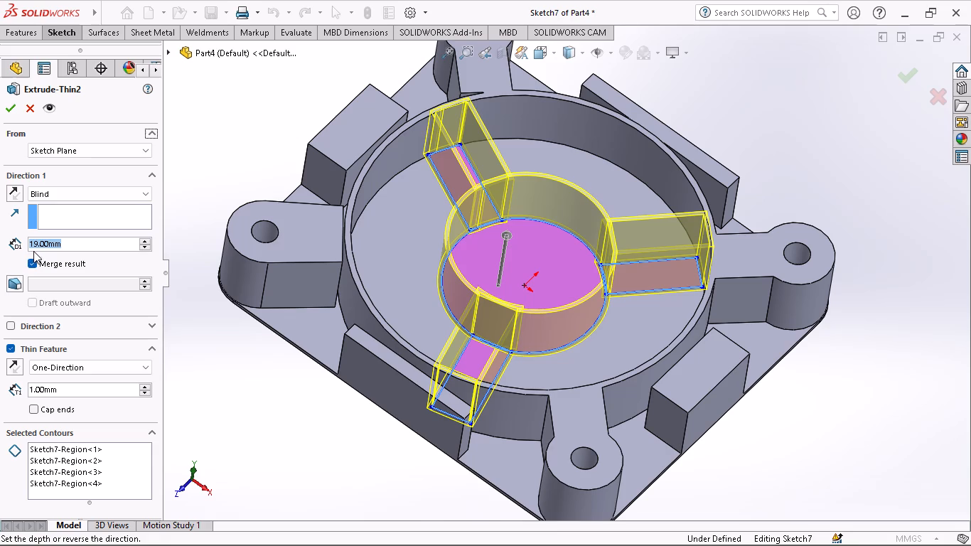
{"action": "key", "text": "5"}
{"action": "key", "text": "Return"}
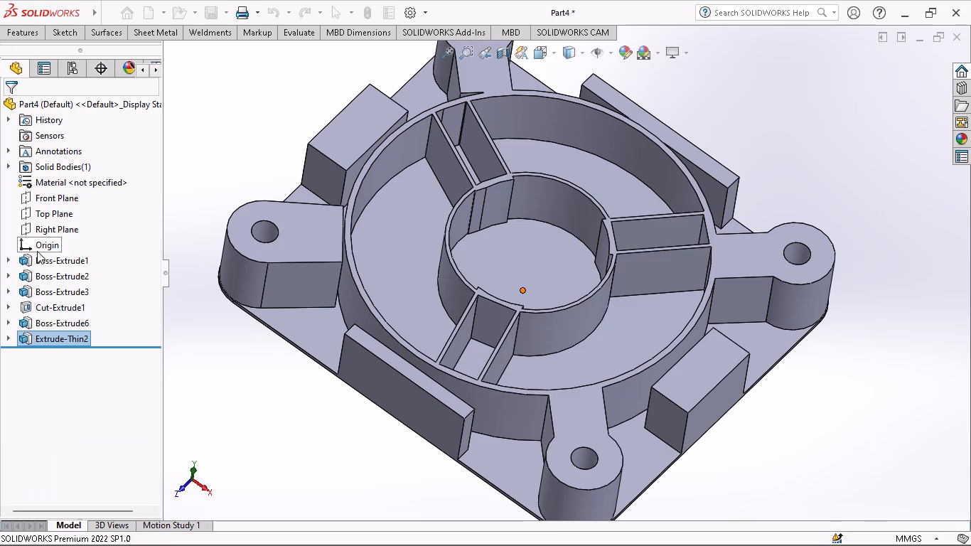
Edit the thin extrusion of the ring and arms and set its blind depth to 5 mm.
{"action": "middle_click_drag", "start_coordinate": [390, 400], "coordinate": [390, 398]}
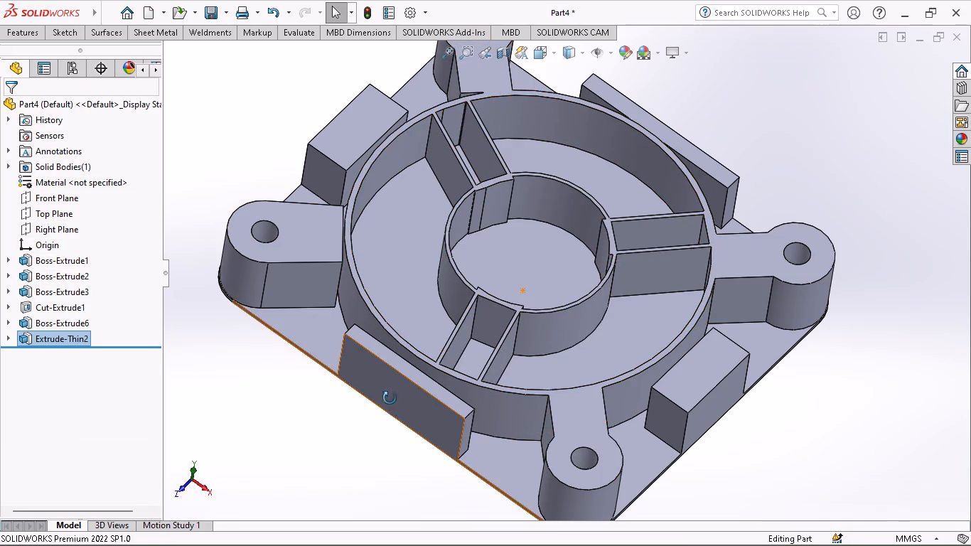
{"action": "middle_click_drag", "start_coordinate": [390, 398], "coordinate": [407, 317]}
{"action": "right_click", "coordinate": [41, 338]}
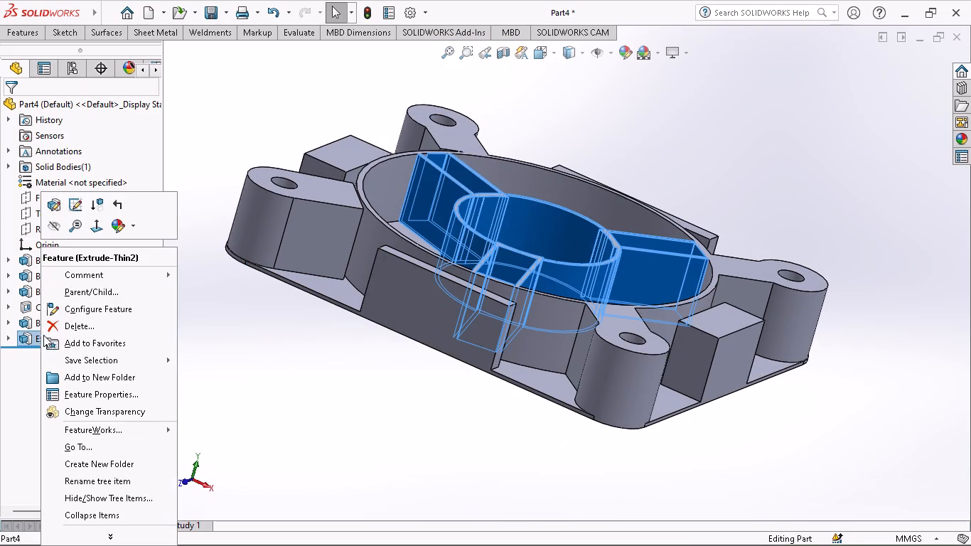
{"action": "left_click", "coordinate": [56, 208]}
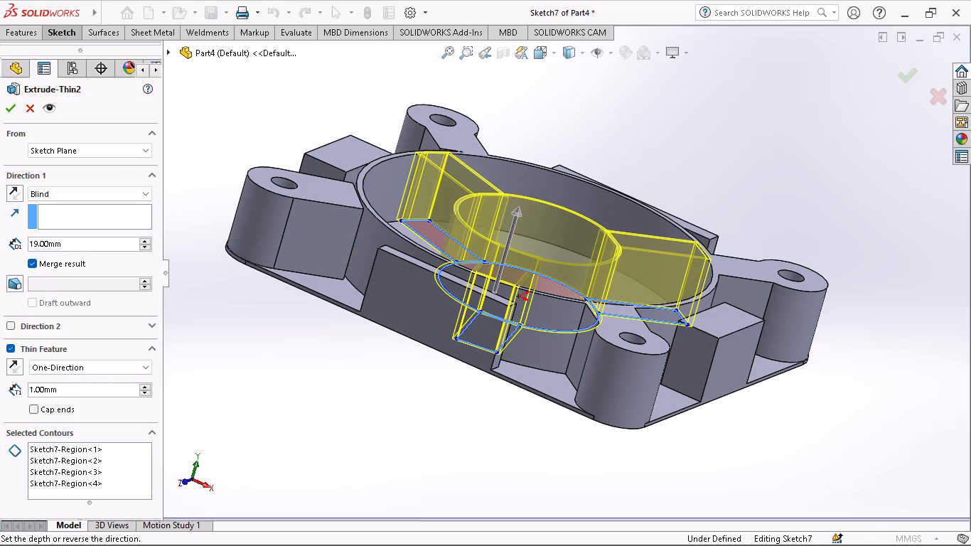
{"action": "left_click_drag", "start_coordinate": [70, 244], "coordinate": [0, 243]}
{"action": "key", "text": "5"}
{"action": "key", "text": "Return"}
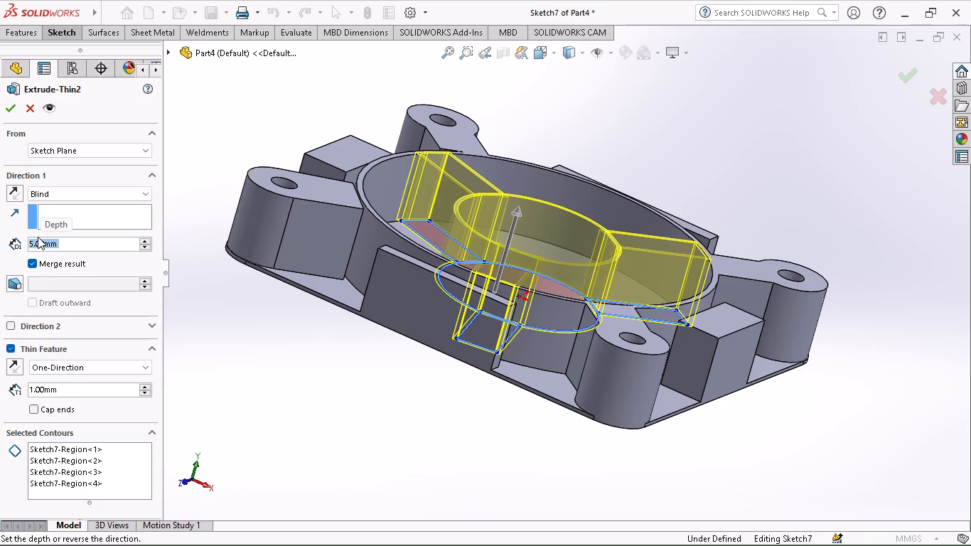
{"action": "left_click", "coordinate": [3, 106]}
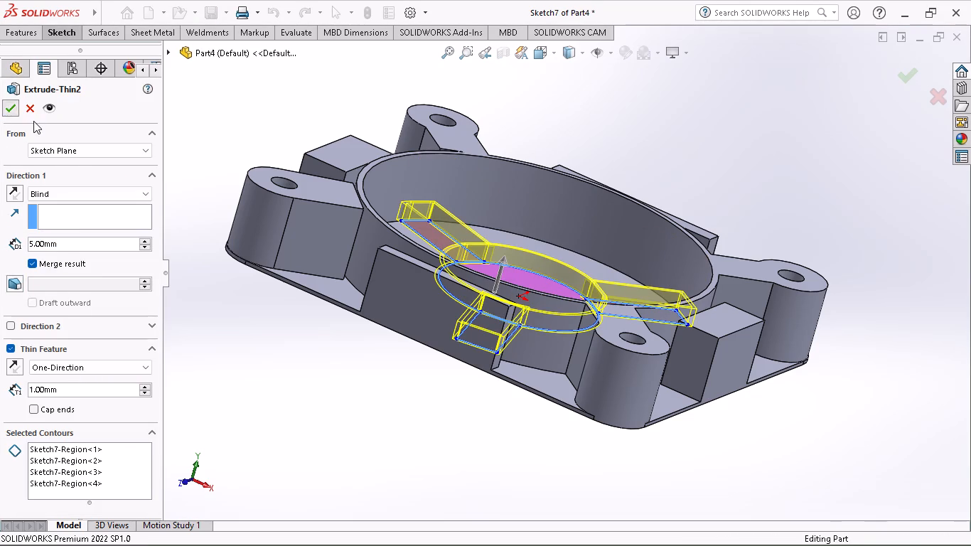
Start a planar surface bounded by the two long inner top edges of the upper-left arm.
{"action": "middle_click_drag", "start_coordinate": [572, 266], "coordinate": [546, 370]}
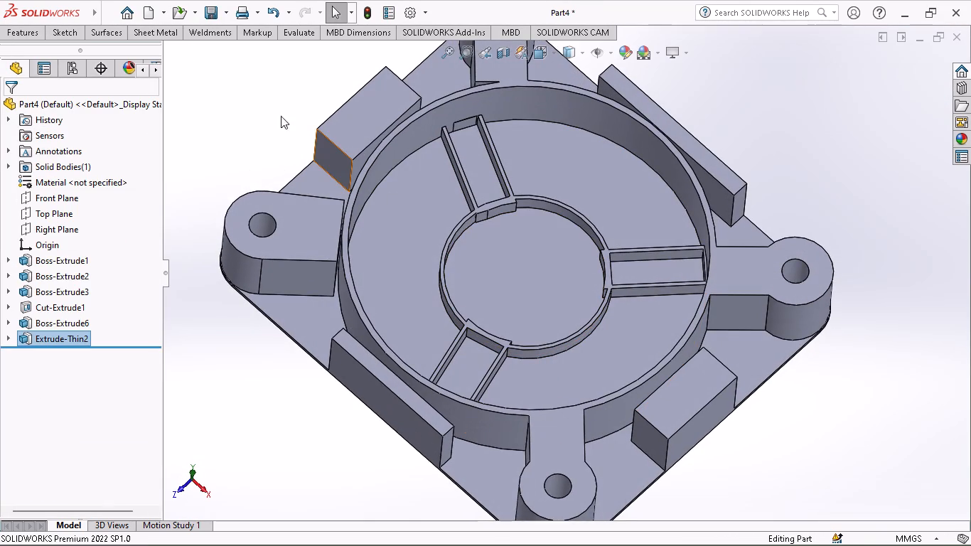
{"action": "left_click", "coordinate": [91, 36]}
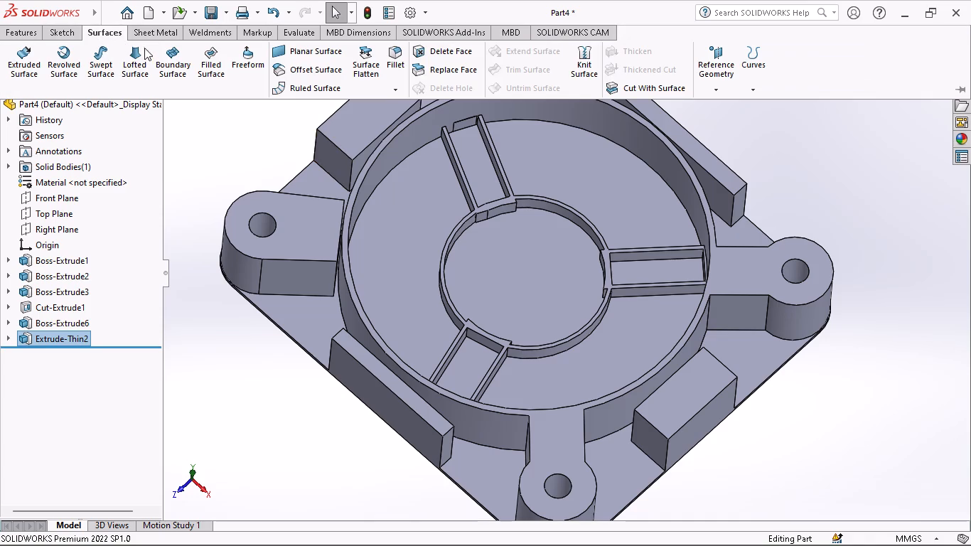
{"action": "left_click", "coordinate": [302, 48]}
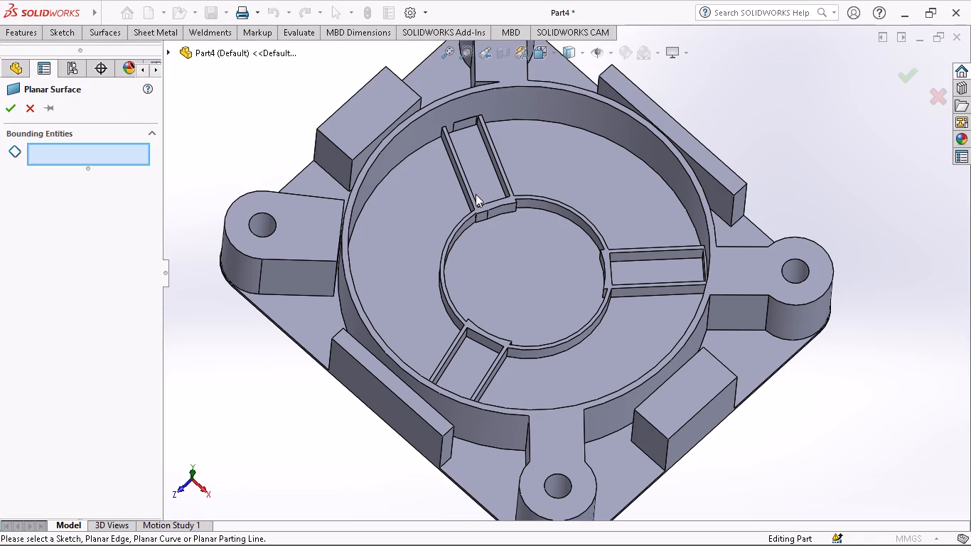
{"action": "left_click", "coordinate": [471, 194]}
{"action": "left_click", "coordinate": [494, 200]}
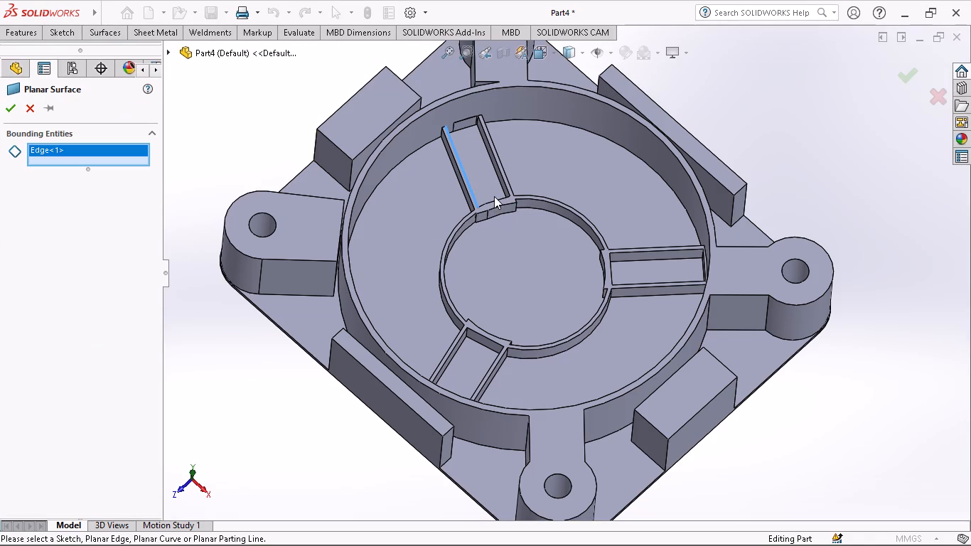
{"action": "left_click", "coordinate": [494, 199]}
{"action": "left_click", "coordinate": [502, 183]}
{"action": "left_click", "coordinate": [508, 186]}
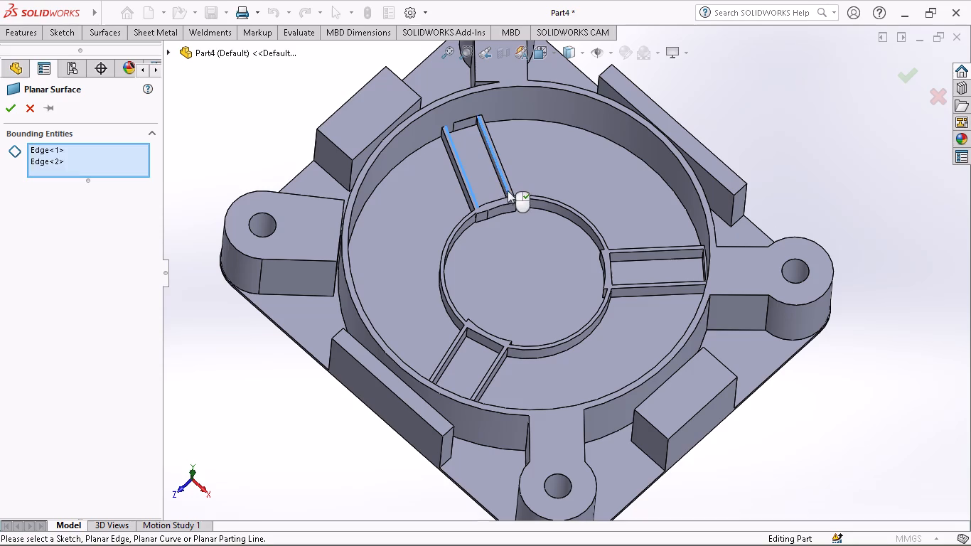
{"action": "left_click", "coordinate": [502, 196]}
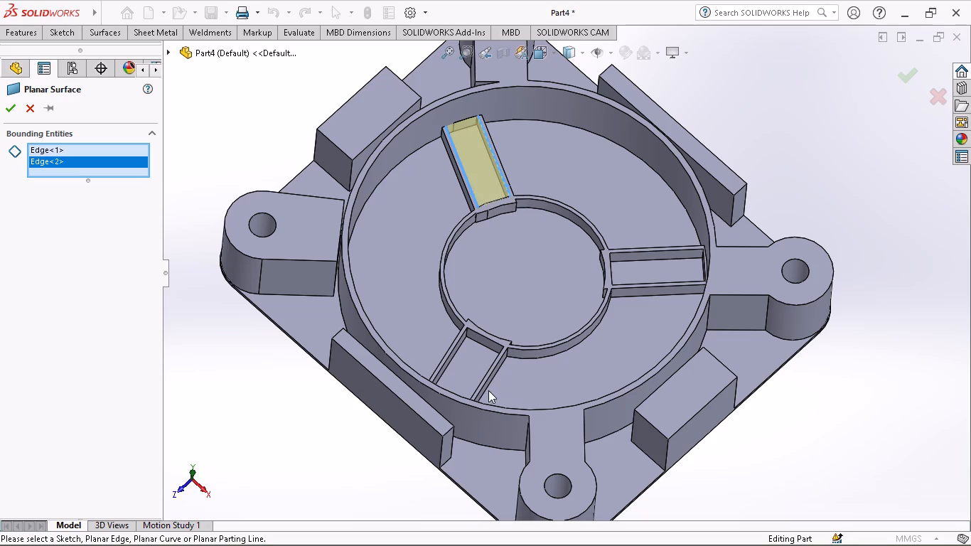
Add the lower arm's long inner edges and ring-end edge, plus the ring's arcs between the arms, to the planar surface boundary.
{"action": "left_click", "coordinate": [487, 375]}
{"action": "left_click", "coordinate": [493, 339]}
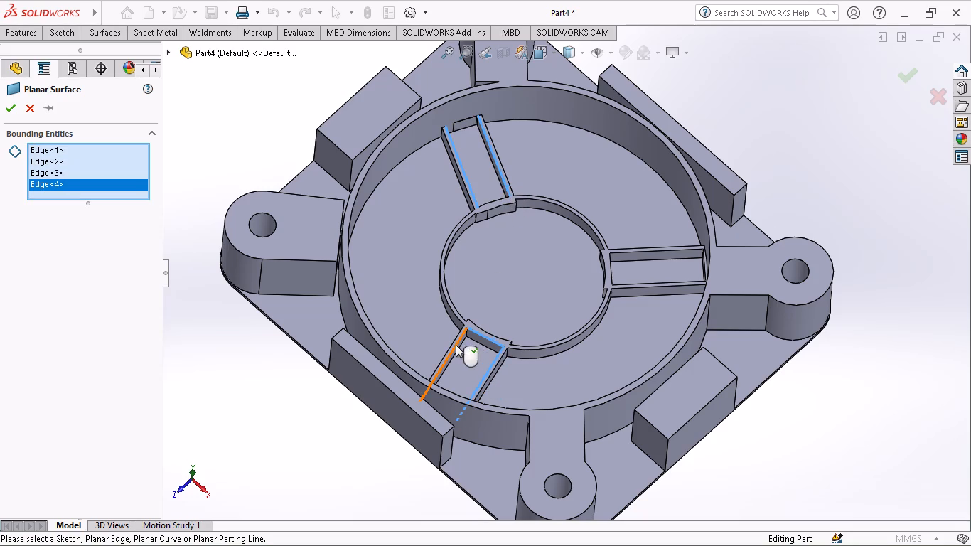
{"action": "left_click", "coordinate": [454, 345]}
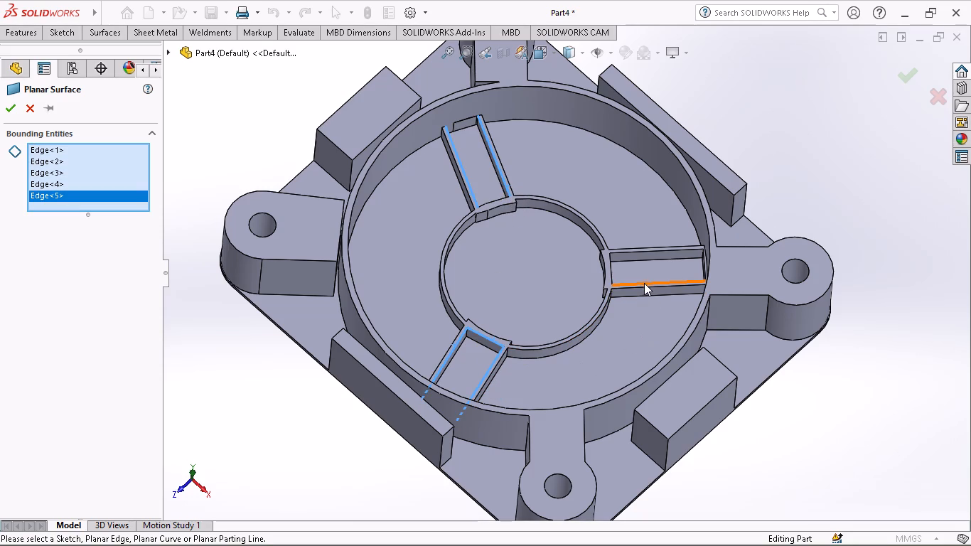
{"action": "left_click", "coordinate": [572, 336]}
{"action": "double_click", "coordinate": [450, 294]}
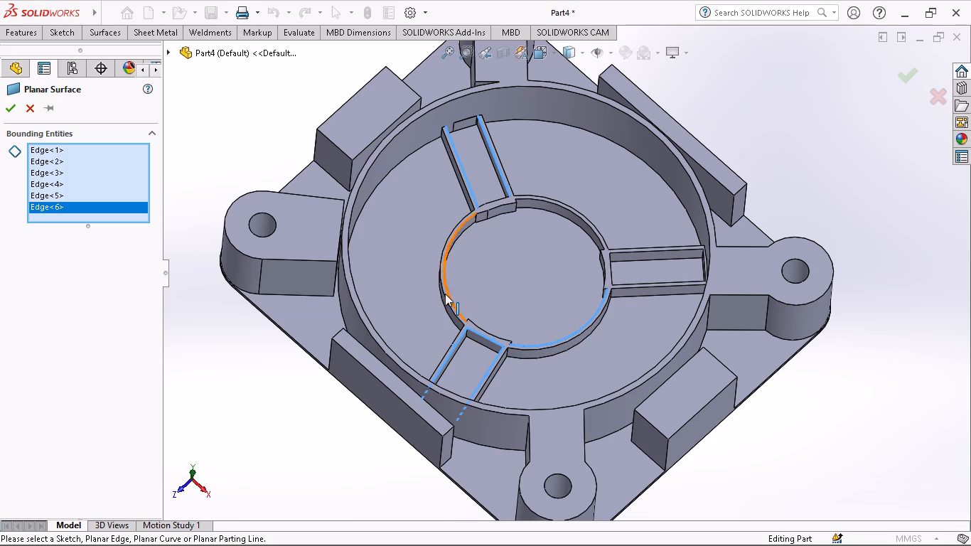
{"action": "left_click", "coordinate": [445, 294]}
{"action": "left_click", "coordinate": [571, 211]}
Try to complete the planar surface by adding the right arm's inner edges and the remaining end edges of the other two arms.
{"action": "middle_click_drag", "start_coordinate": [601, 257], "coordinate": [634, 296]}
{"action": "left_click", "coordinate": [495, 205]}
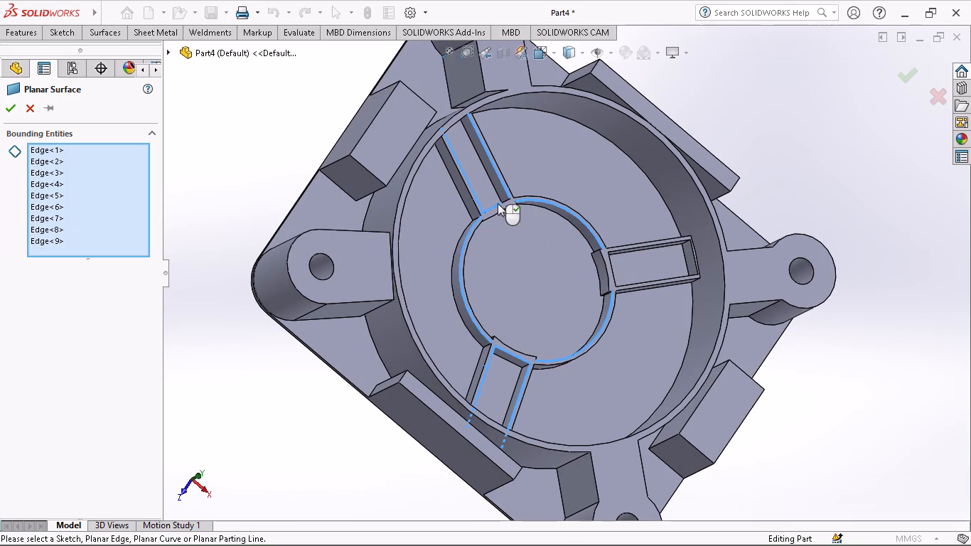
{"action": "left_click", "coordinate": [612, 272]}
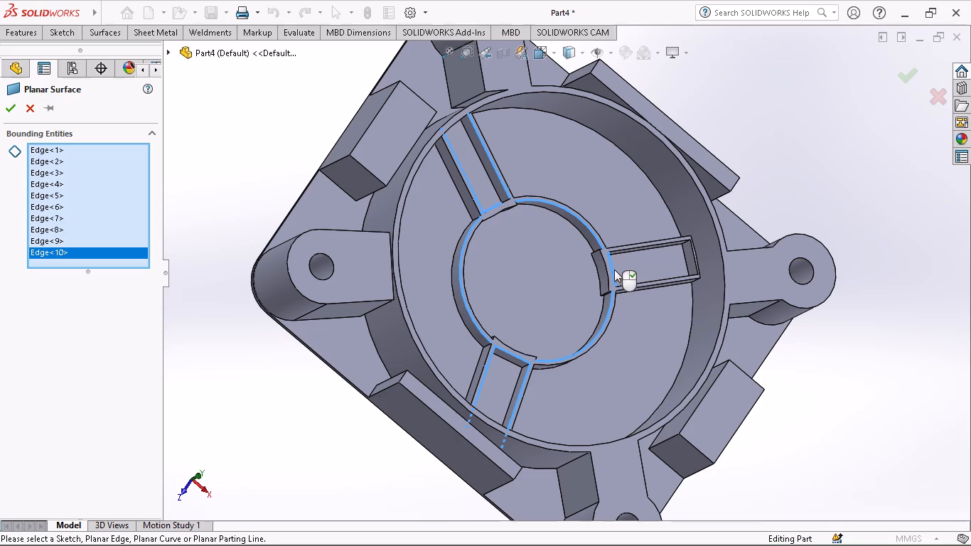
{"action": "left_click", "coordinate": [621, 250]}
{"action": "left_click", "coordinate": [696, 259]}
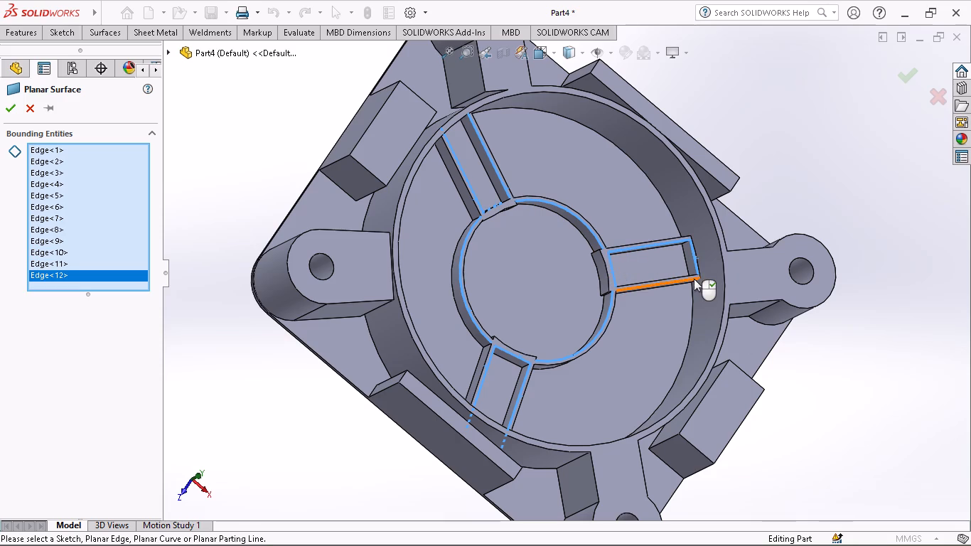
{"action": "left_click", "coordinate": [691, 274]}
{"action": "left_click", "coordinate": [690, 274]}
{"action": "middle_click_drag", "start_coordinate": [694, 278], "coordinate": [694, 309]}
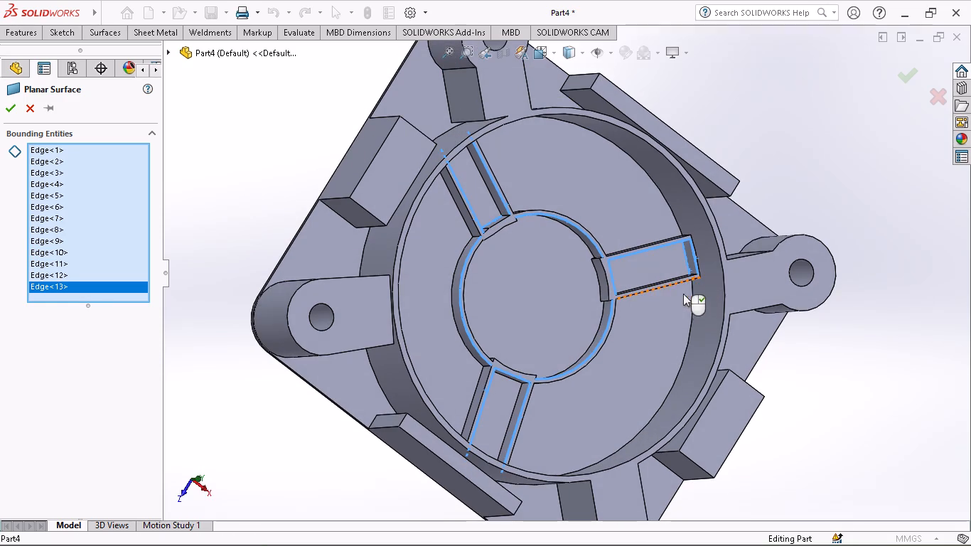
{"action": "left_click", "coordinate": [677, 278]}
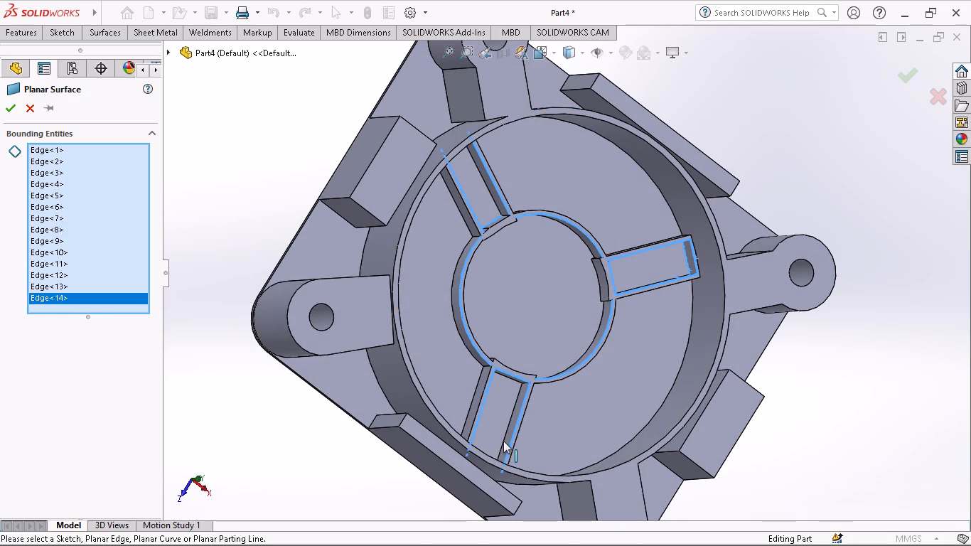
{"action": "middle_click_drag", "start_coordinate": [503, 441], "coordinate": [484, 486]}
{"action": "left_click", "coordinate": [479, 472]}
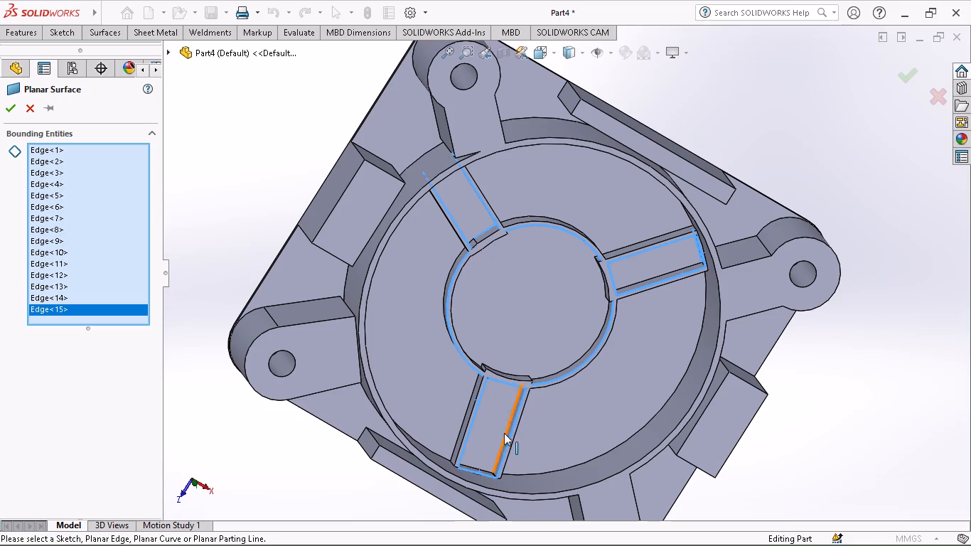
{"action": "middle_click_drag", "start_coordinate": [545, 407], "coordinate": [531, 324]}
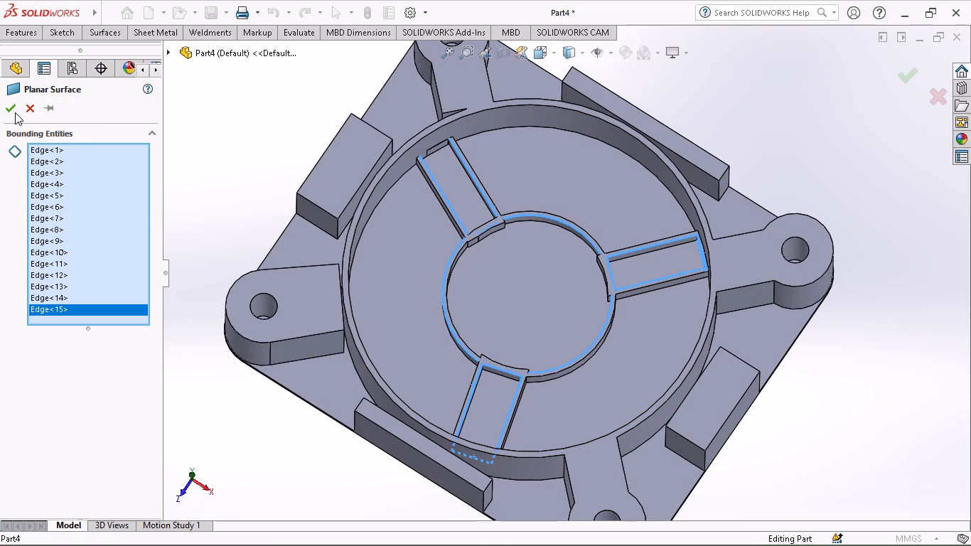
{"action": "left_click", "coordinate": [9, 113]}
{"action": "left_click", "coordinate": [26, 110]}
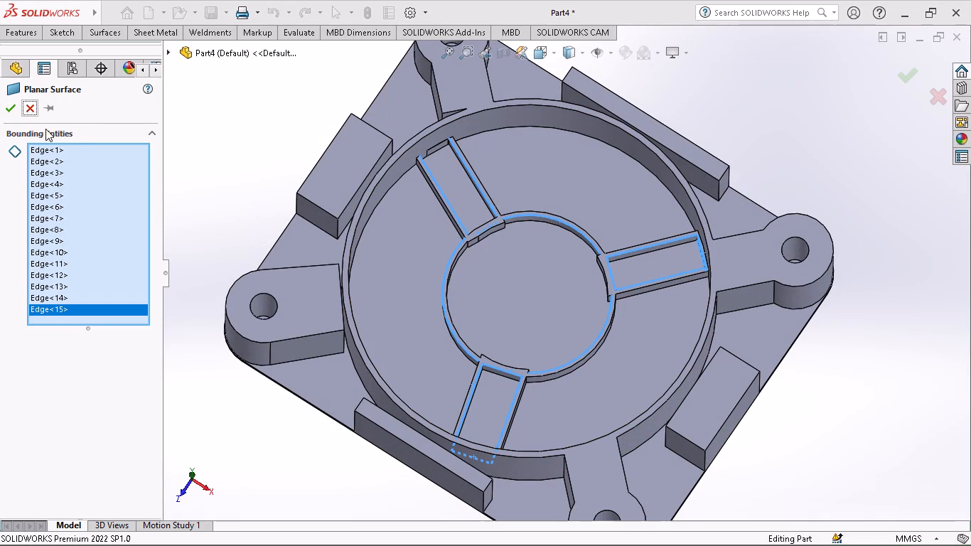
Save the part in the Documents folder under the name 4 CIRCLE FLANGE.
{"action": "middle_click_drag", "start_coordinate": [615, 302], "coordinate": [602, 279]}
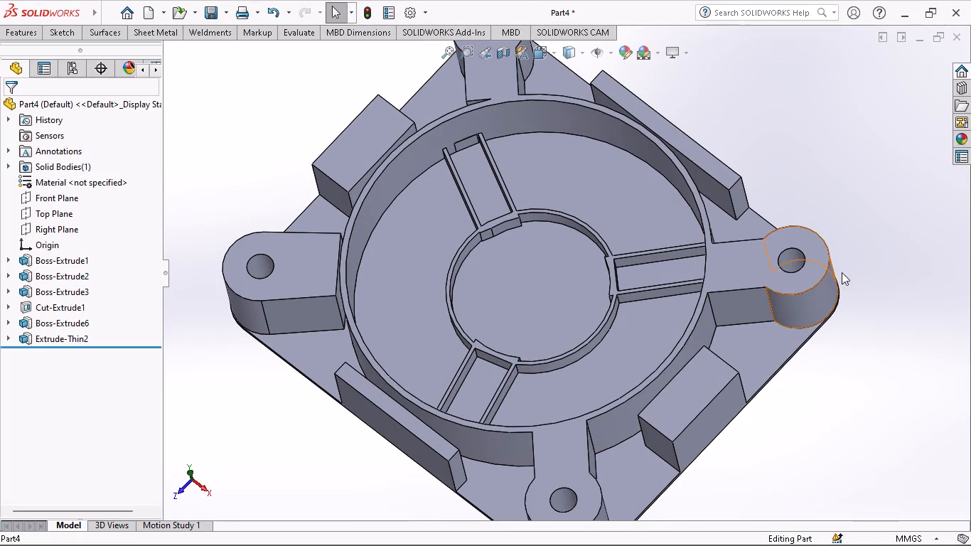
{"action": "left_click", "coordinate": [168, 11]}
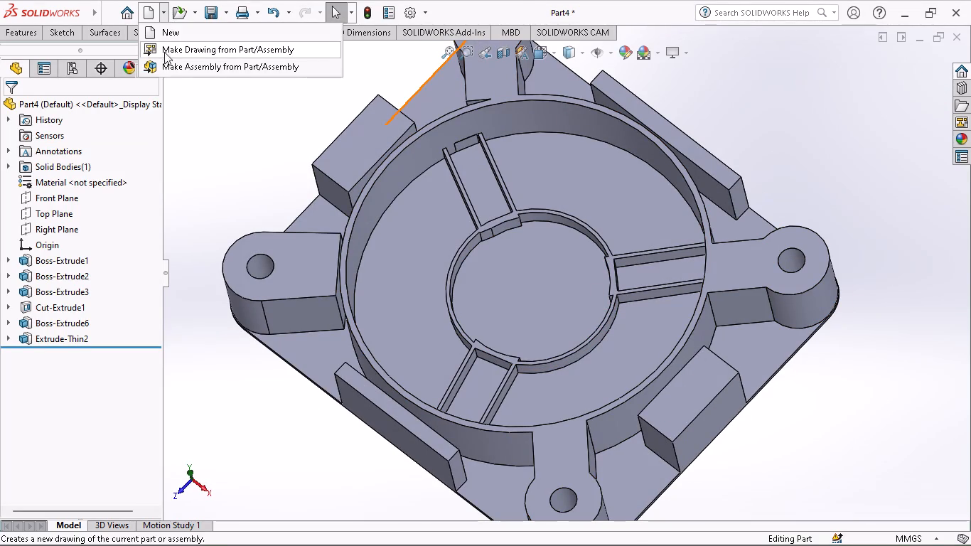
{"action": "double_click", "coordinate": [223, 11]}
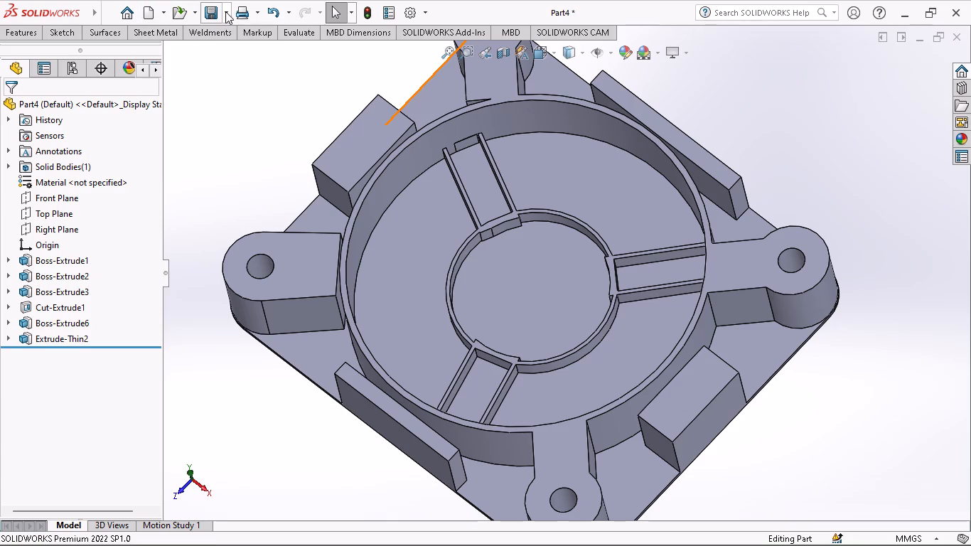
{"action": "left_click", "coordinate": [229, 53]}
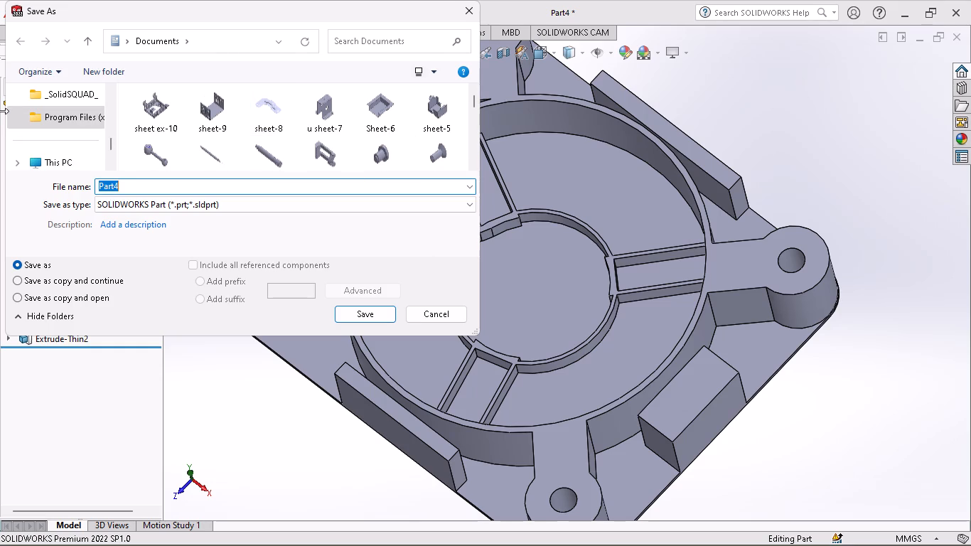
{"action": "key", "text": "bracketright"}
{"action": "key", "text": "BackSpace"}
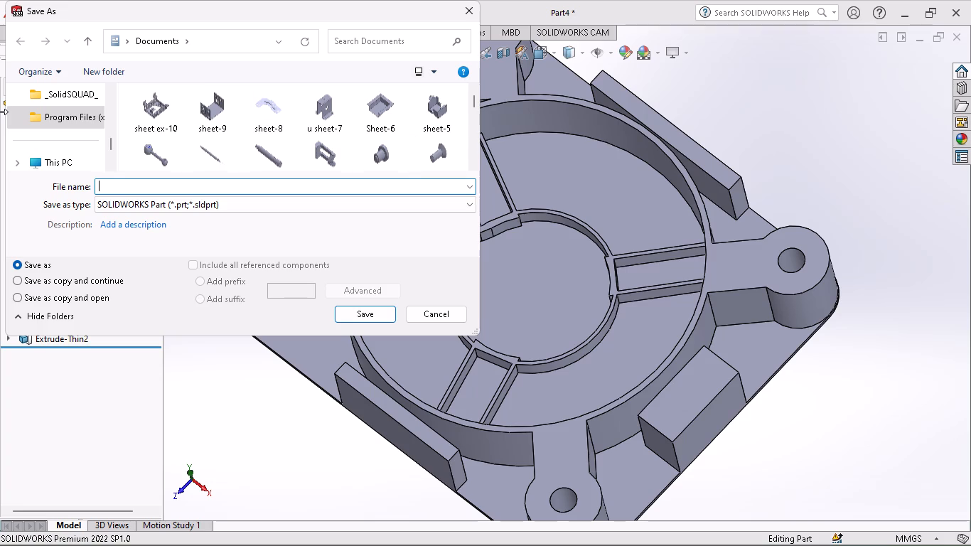
{"action": "type", "text": "4 CIRCLE FLANGE"}
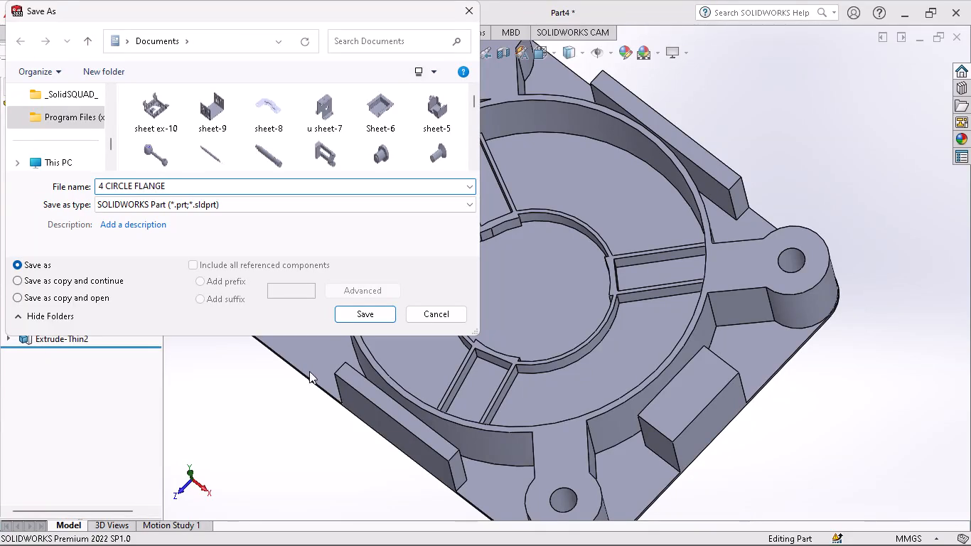
{"action": "left_click", "coordinate": [355, 311]}
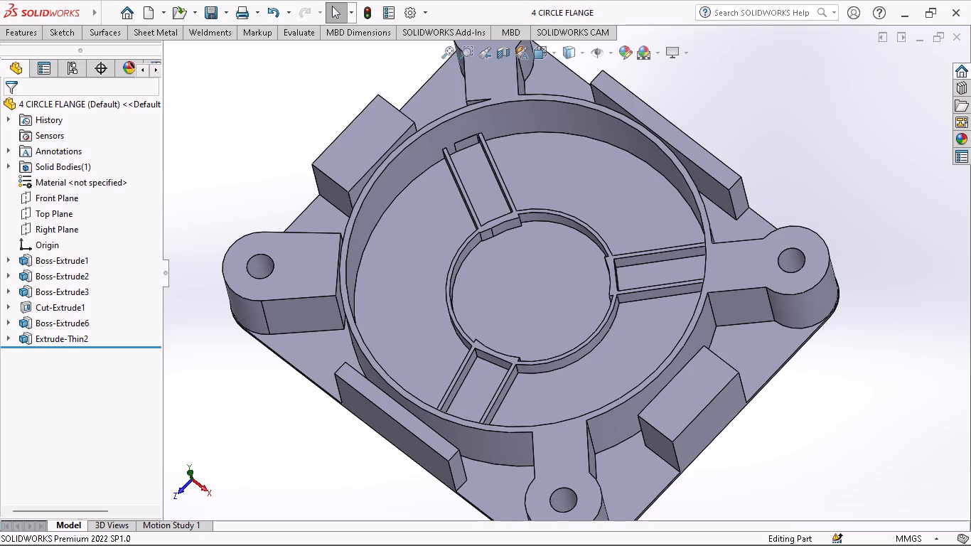
Save a PDF copy of the 4 CIRCLE FLANGE part in the Documents folder.
{"action": "left_click", "coordinate": [228, 11]}
{"action": "left_click", "coordinate": [235, 49]}
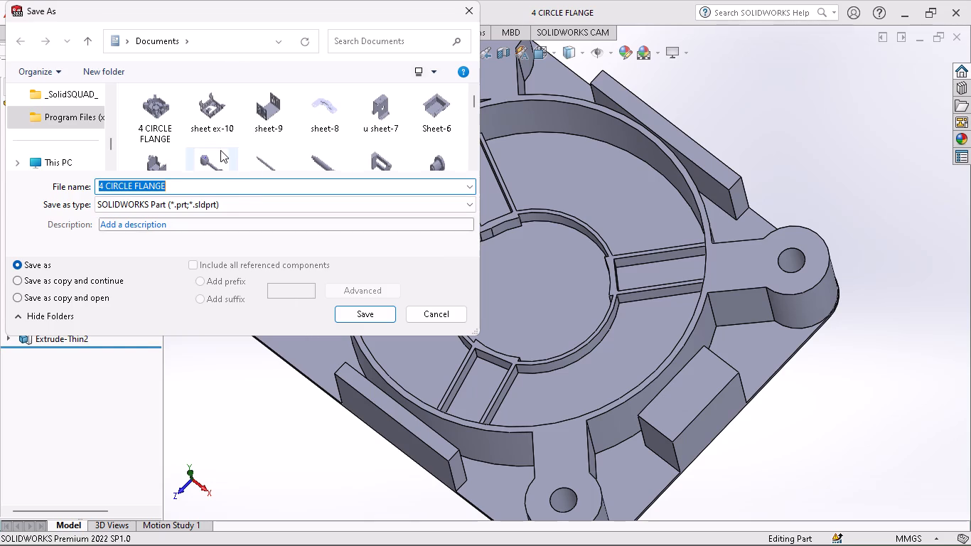
{"action": "left_click", "coordinate": [237, 206]}
{"action": "left_click", "coordinate": [250, 298]}
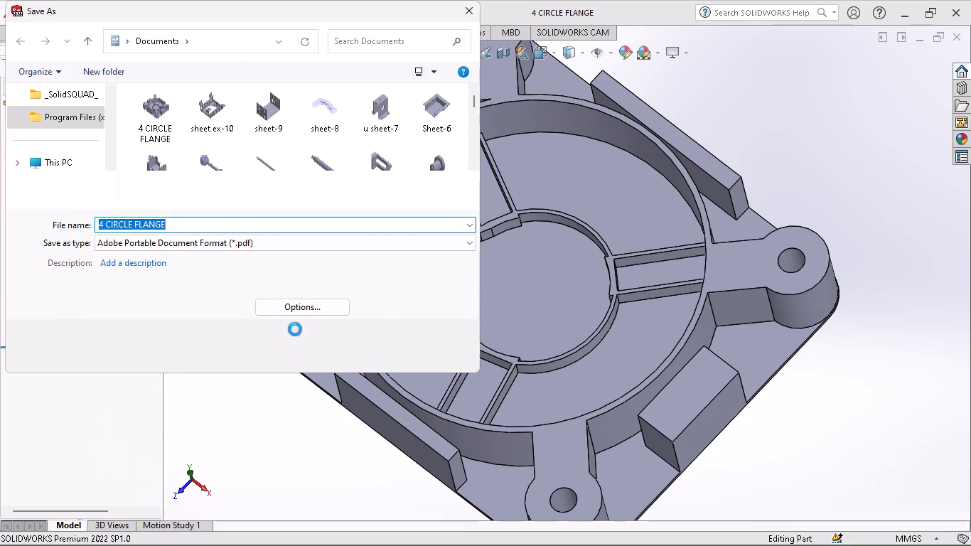
{"action": "left_click", "coordinate": [342, 348]}
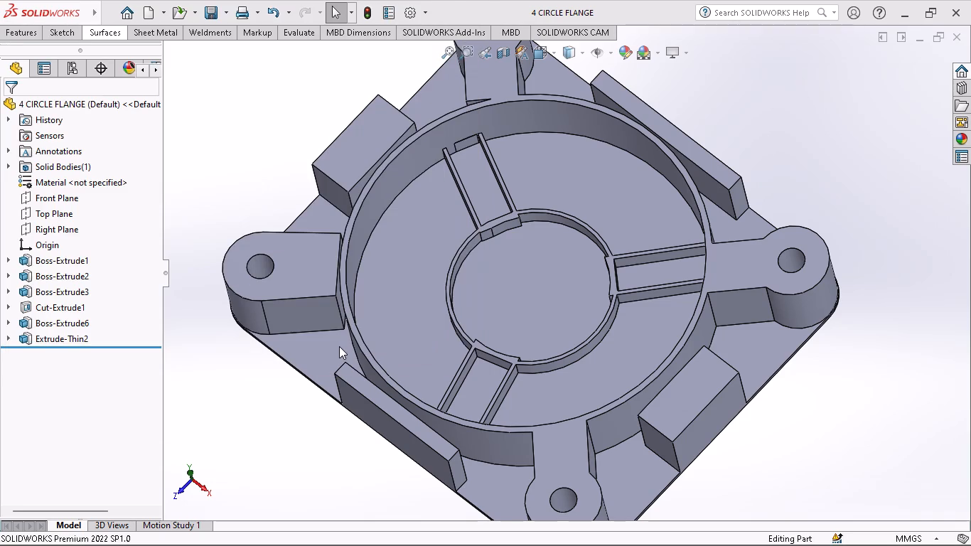